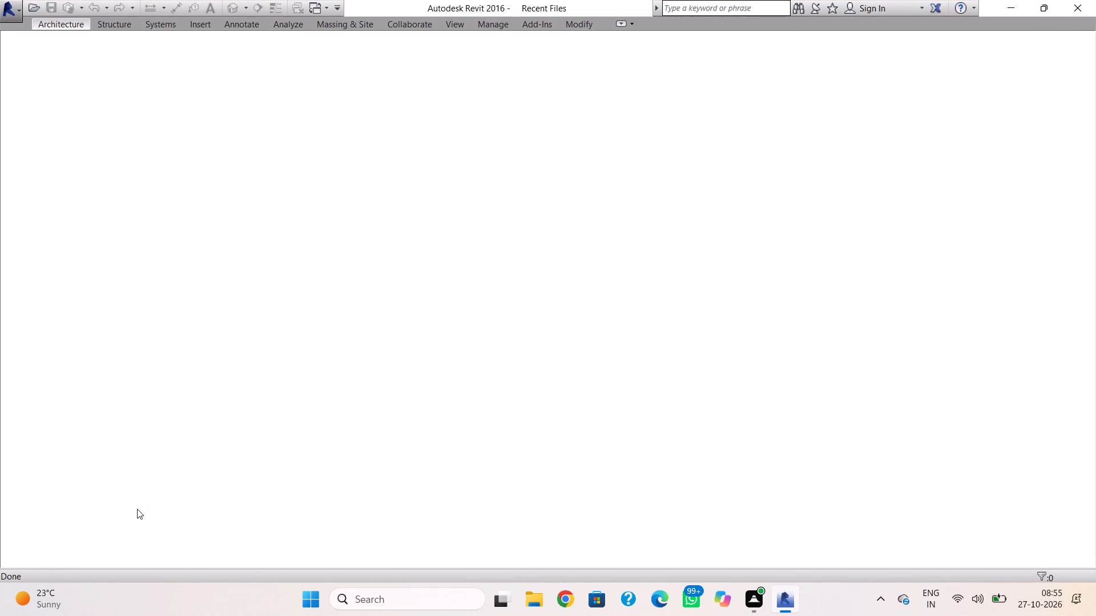
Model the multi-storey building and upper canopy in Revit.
Start a new project from the start page and dismiss the licence notice.
double_click(191, 145)
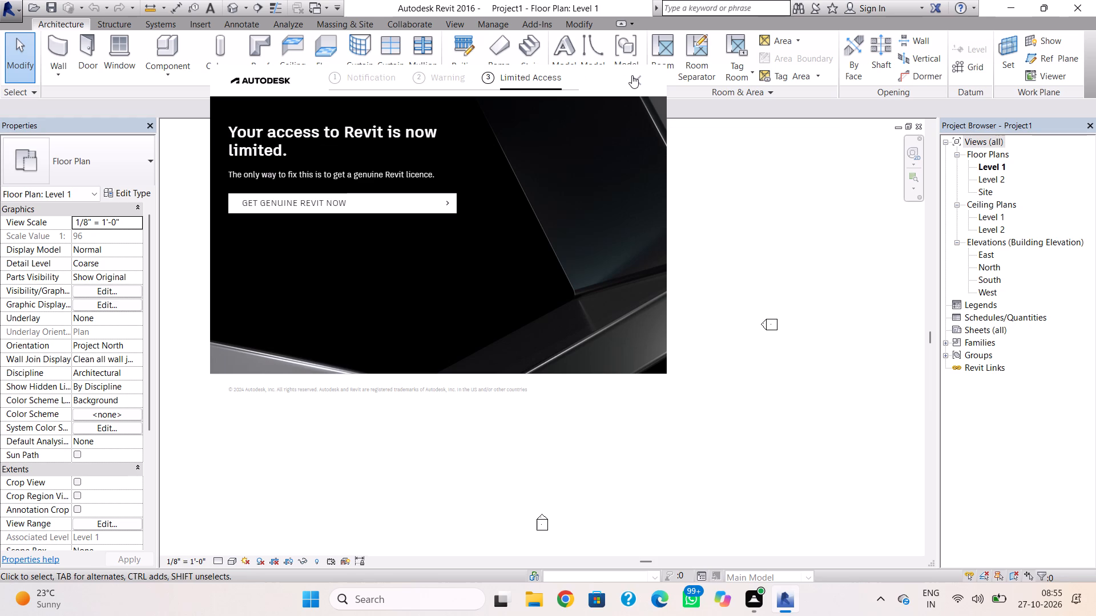
left_click(632, 75)
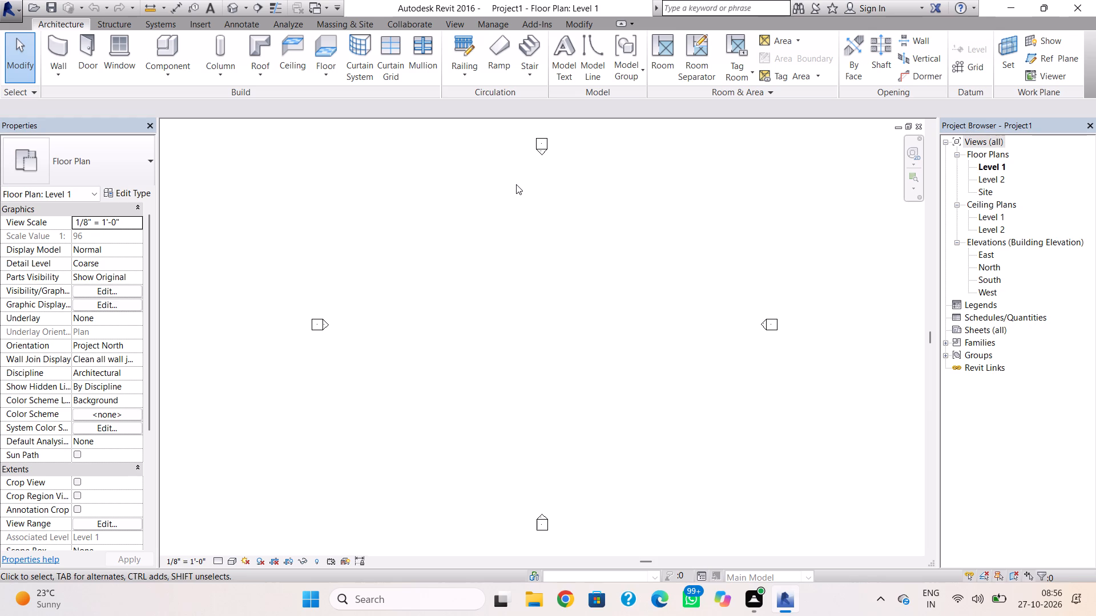
Draw a rectangle of Generic - 8" walls about 28' by 28' on Level 1, with an unconnected height of 12'.
left_click(62, 34)
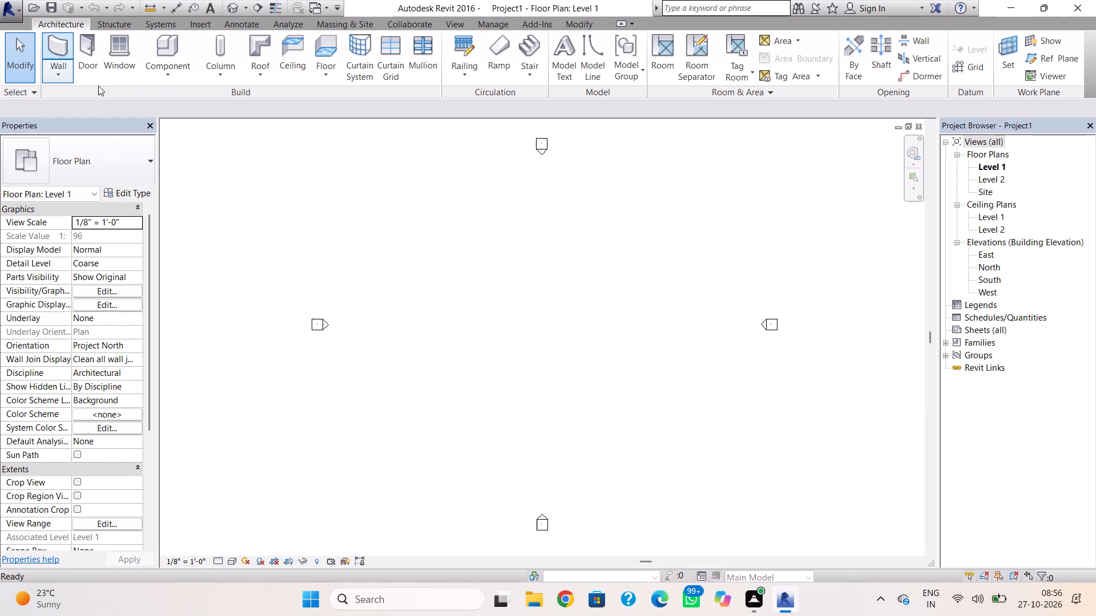
left_click(104, 307)
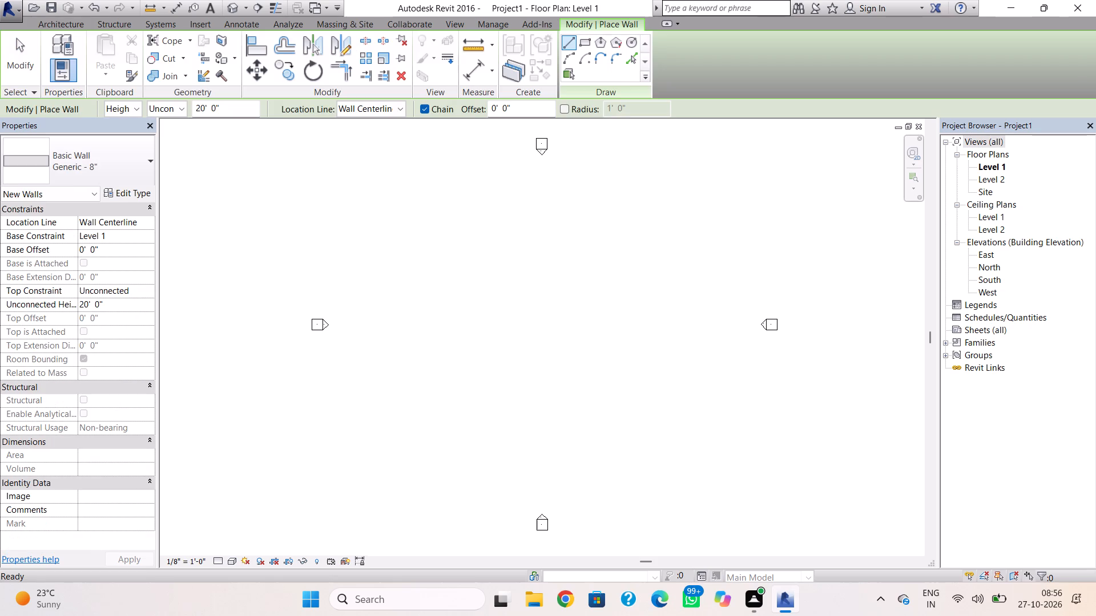
key("BackSpace")
key("BackSpace")
key("BackSpace")
key("BackSpace")
key("BackSpace")
key("BackSpace")
key("BackSpace")
type("12'")
key("Return")
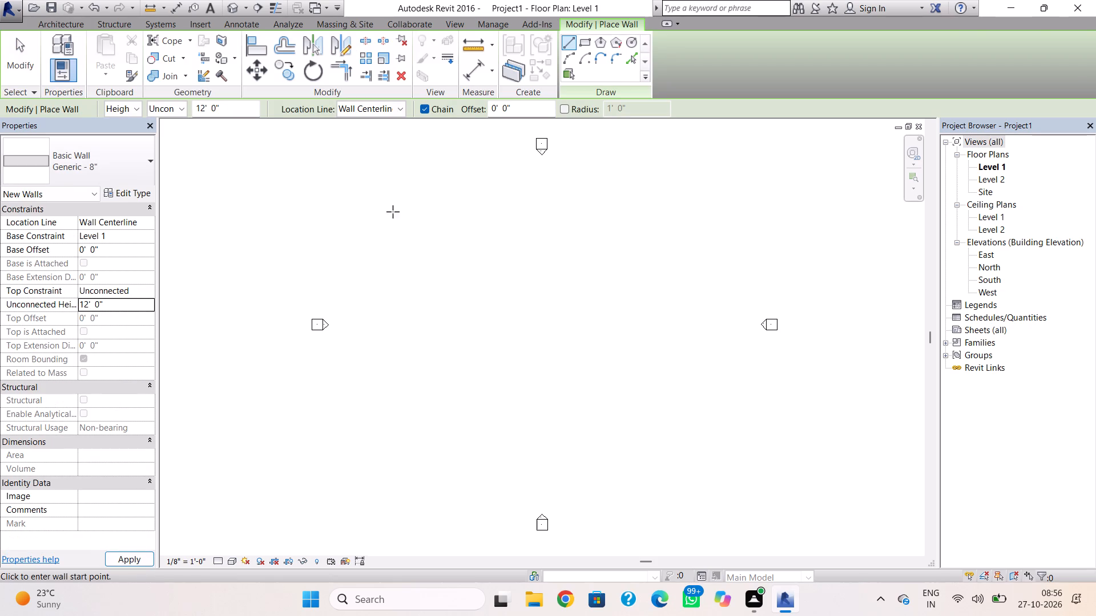
left_click(590, 42)
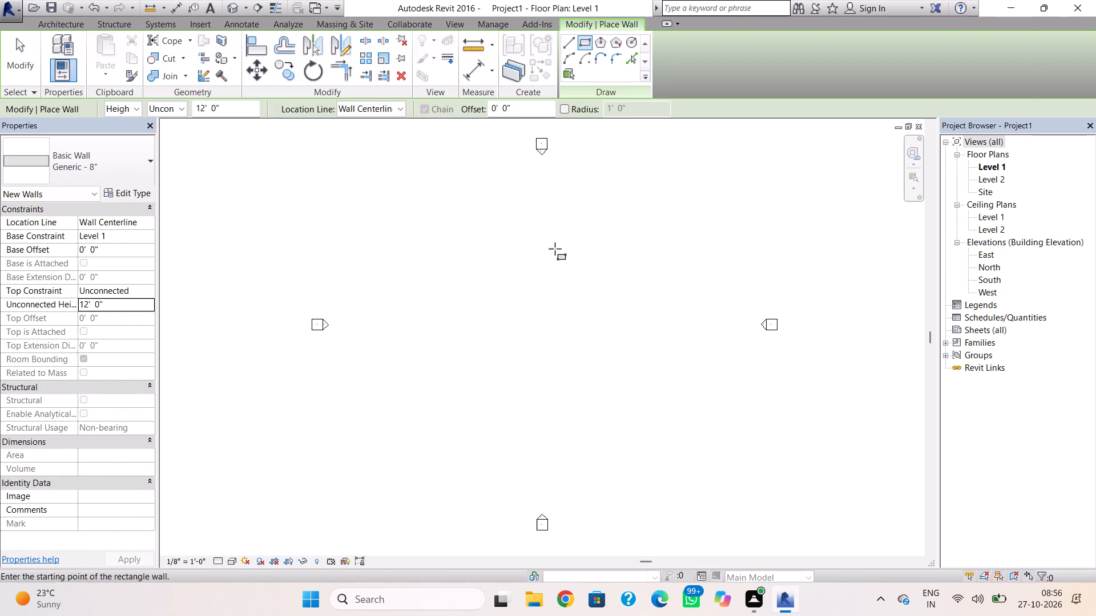
left_click(476, 252)
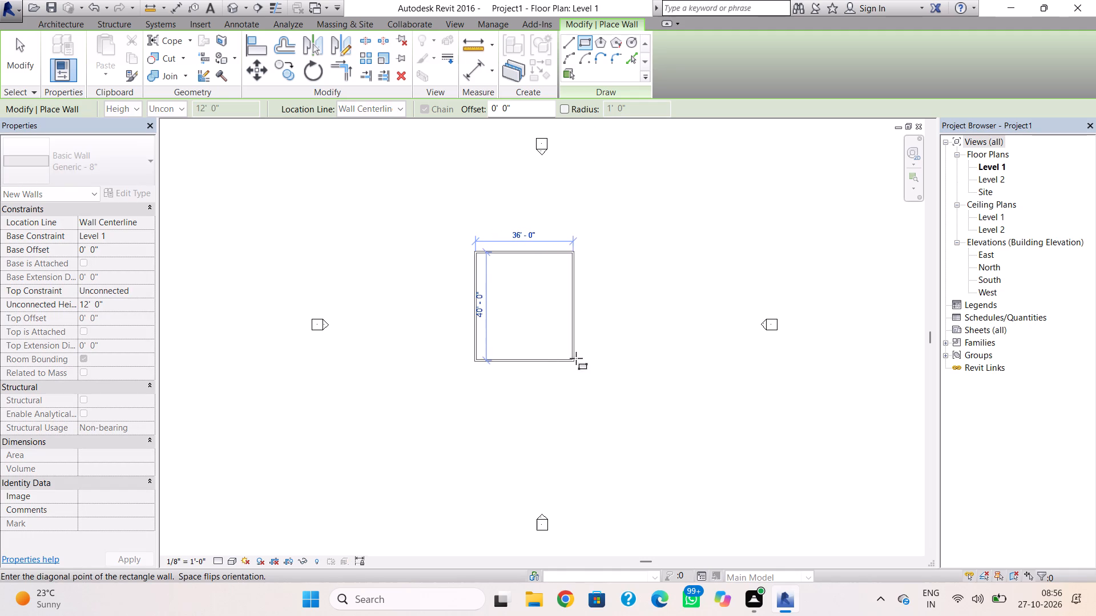
left_click(555, 330)
key("Escape")
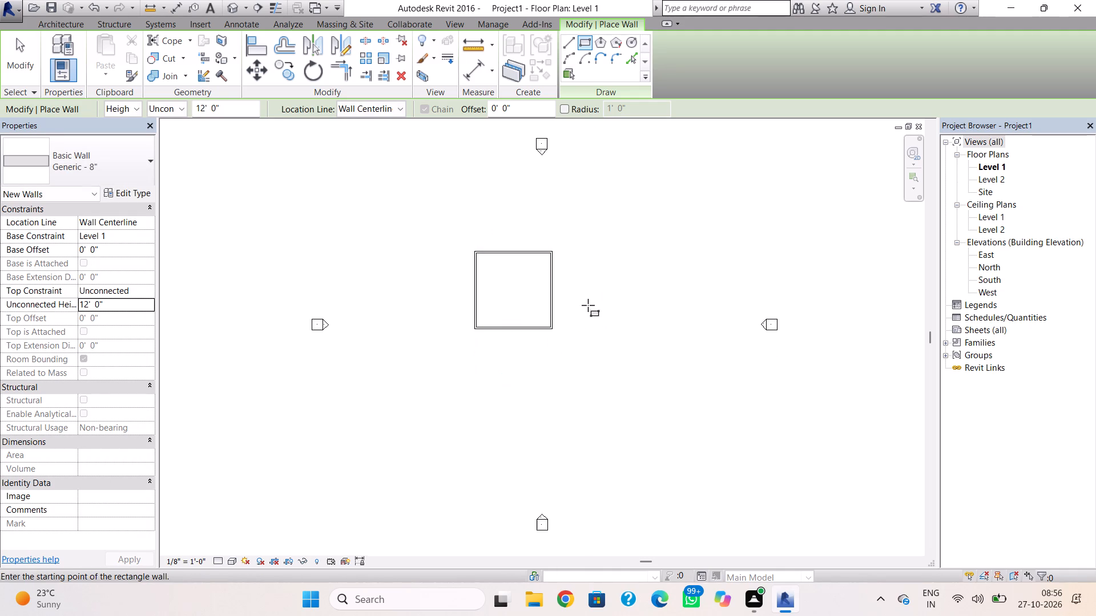
key("Escape")
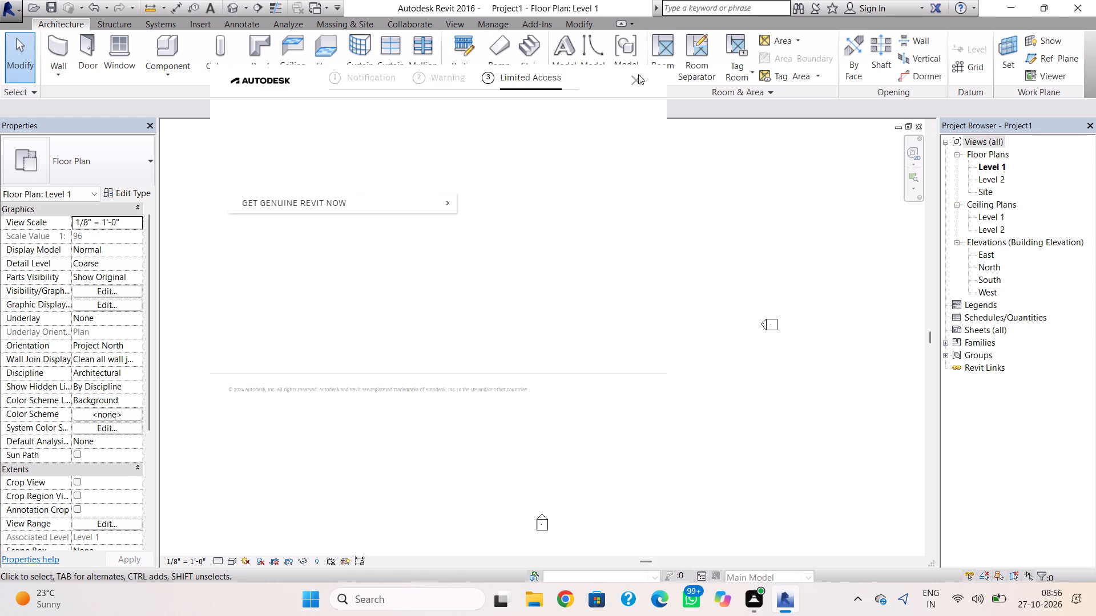
left_click(637, 79)
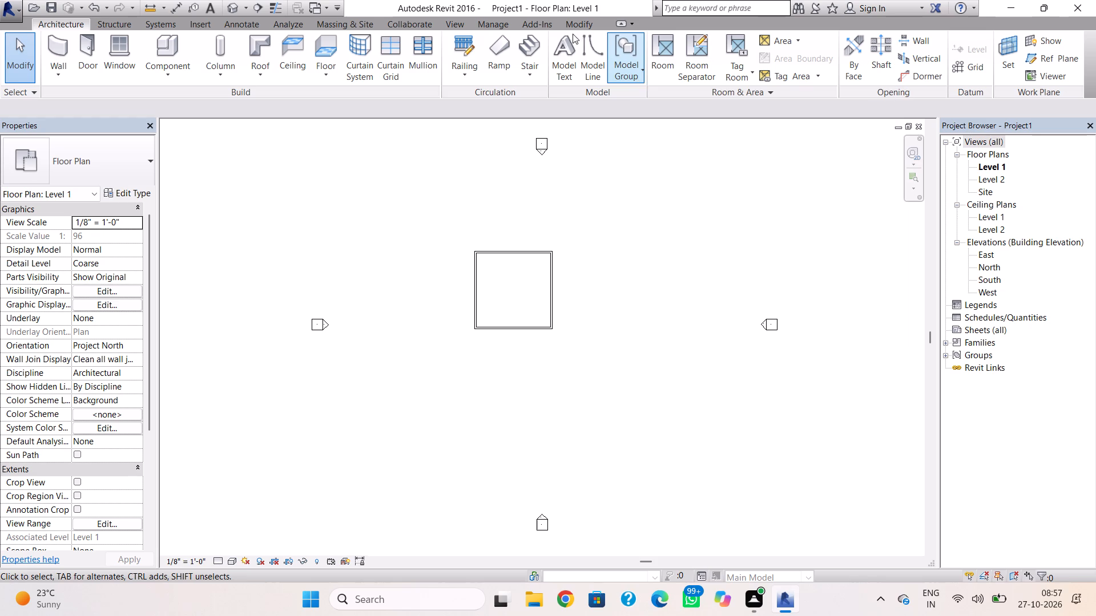
Sketch a rectangular Generic - 9" roof footprint based on Level 2 along the outer faces of the four walls.
left_click(264, 46)
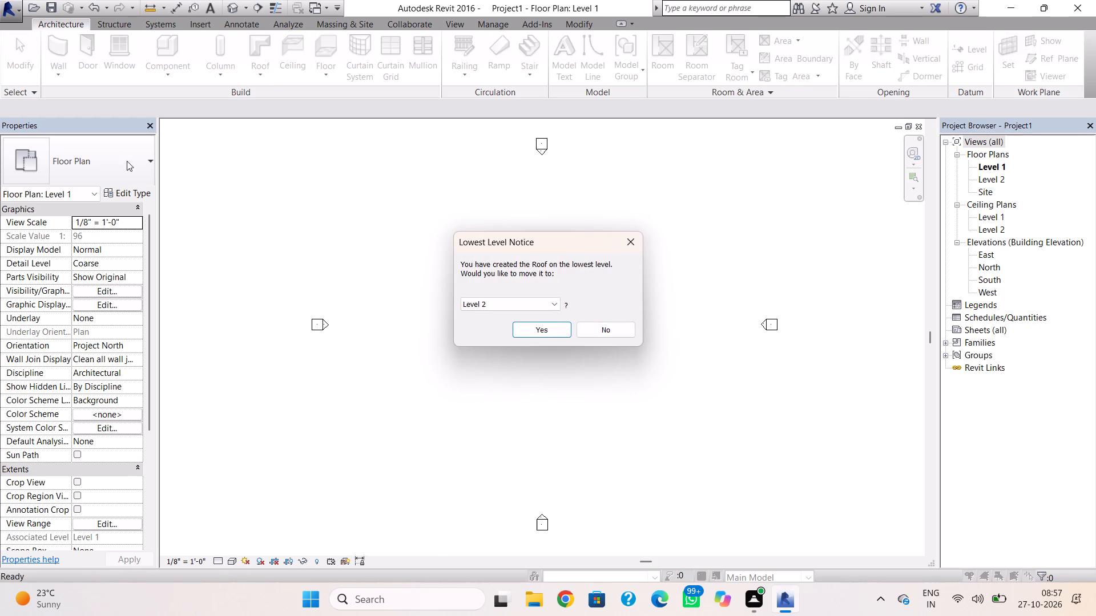
left_click(553, 329)
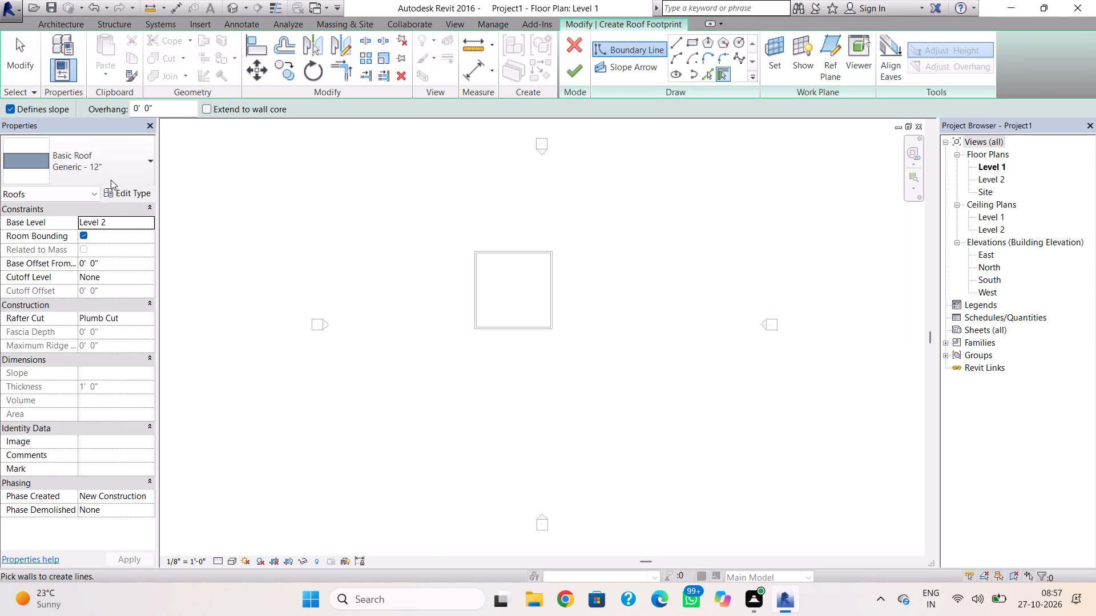
left_click(110, 177)
scroll(127, 242, "up", 4)
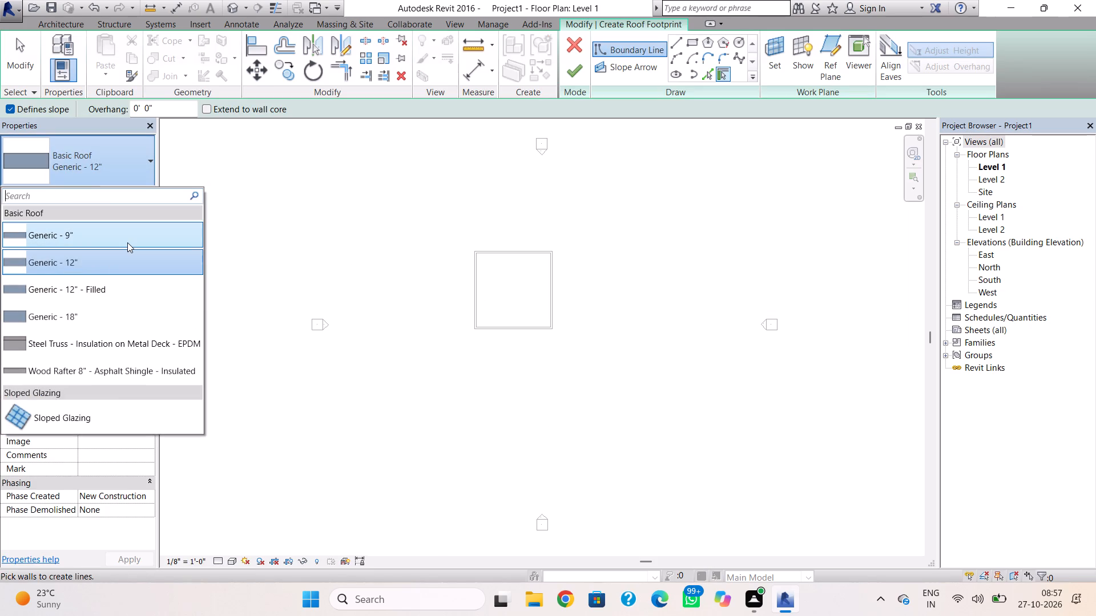
scroll(128, 332, "down", 1)
left_click(155, 233)
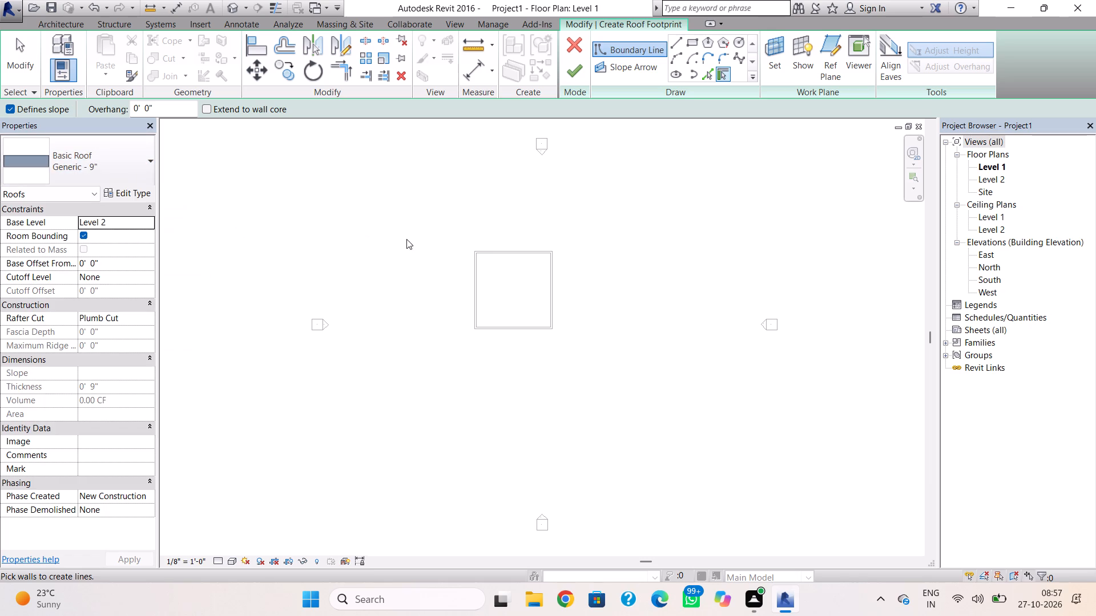
left_click(697, 47)
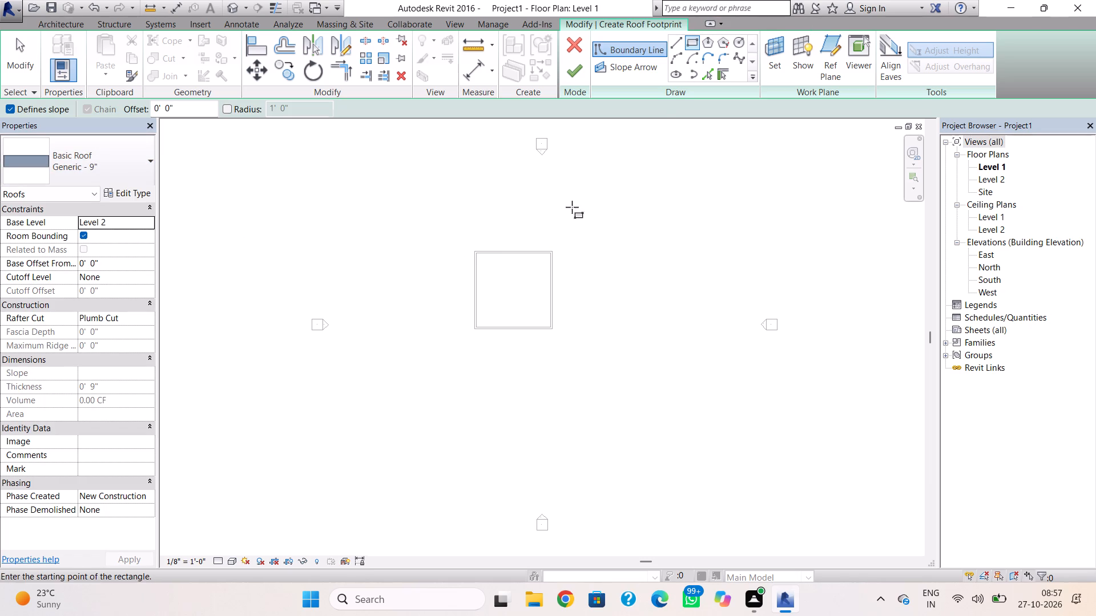
scroll(457, 255, "up", 5)
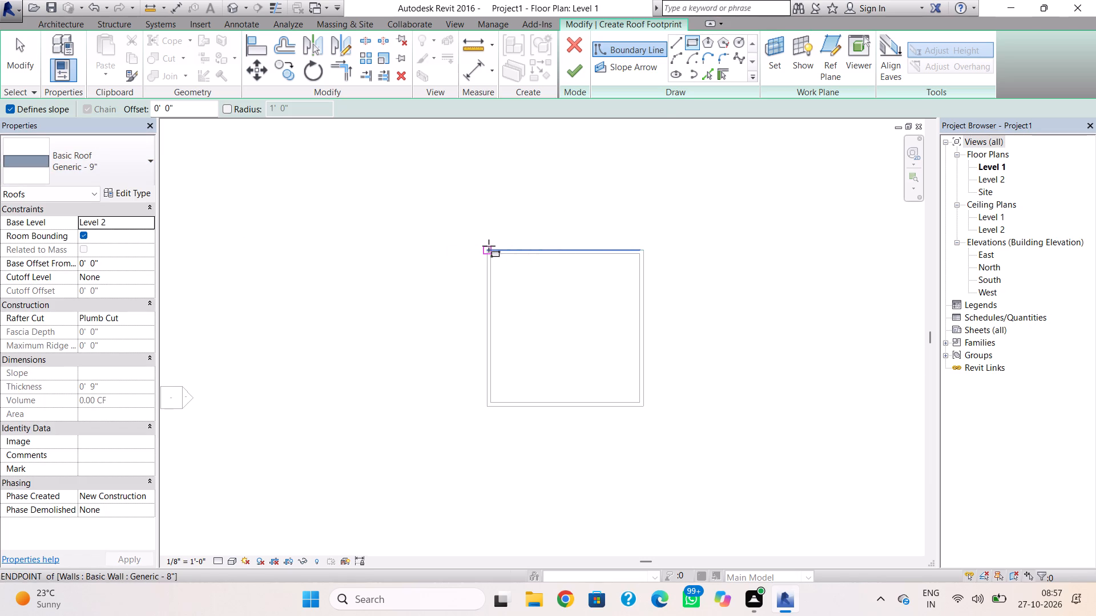
left_click(489, 246)
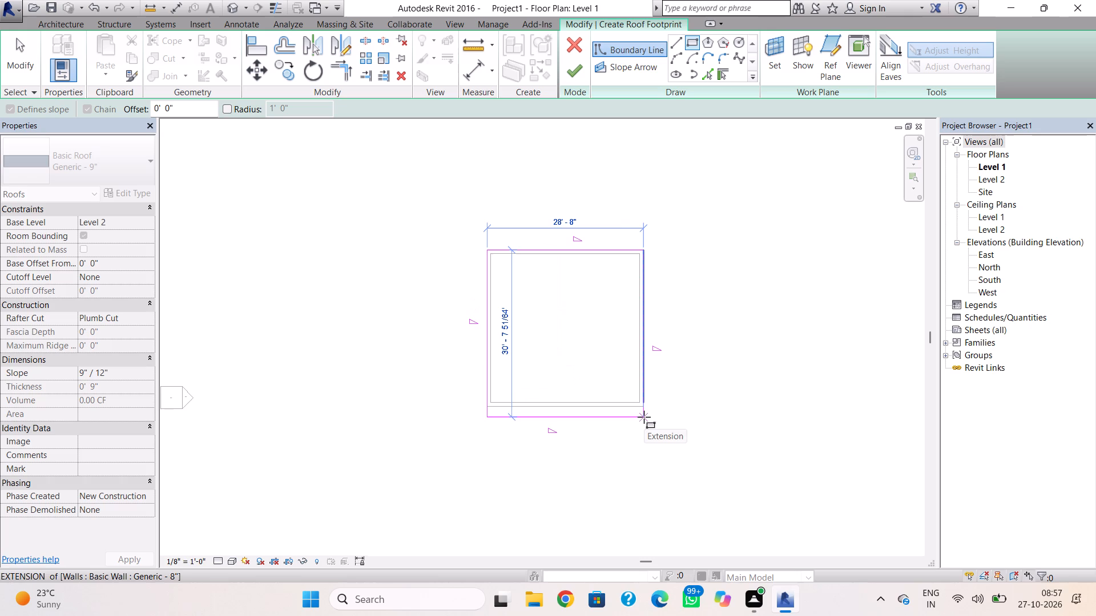
left_click(646, 410)
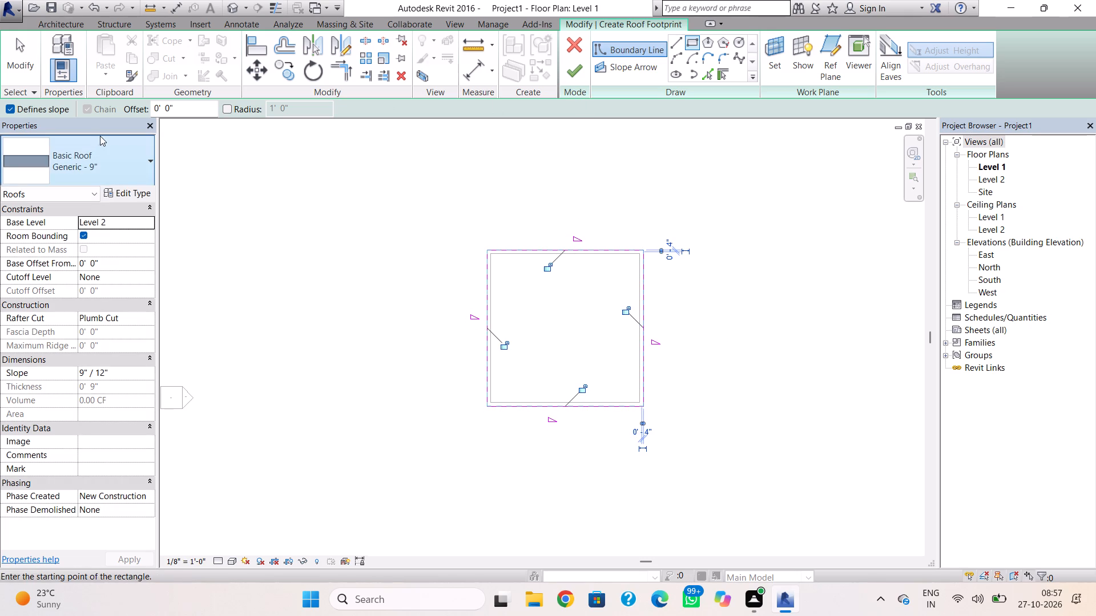
Turn off Defines slope and finish the roof footprint, attaching the walls to the roof.
left_click(2, 107)
left_click(6, 110)
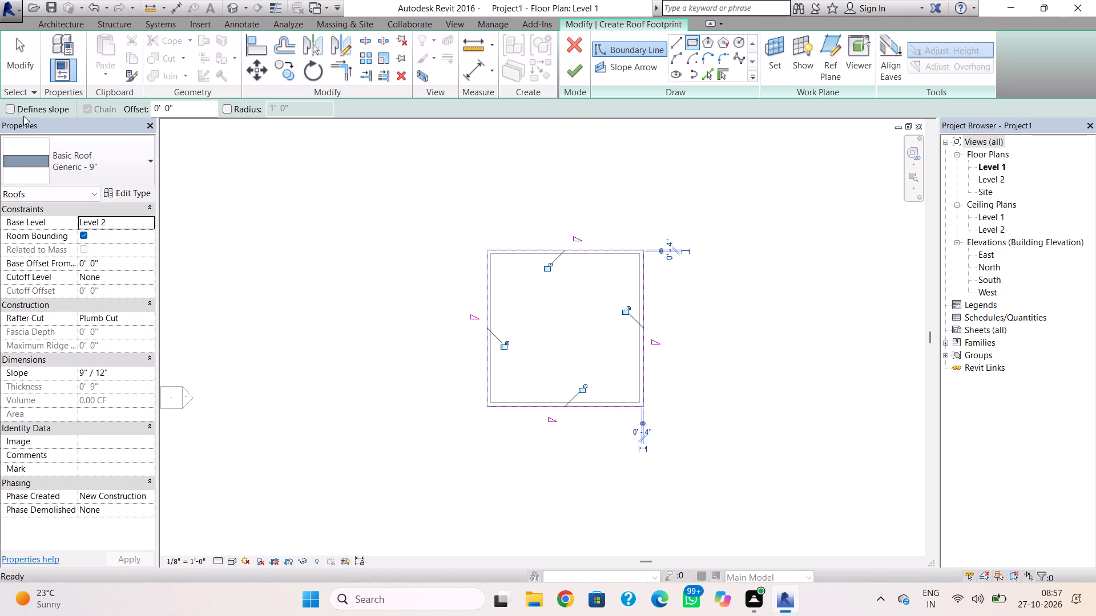
left_click(577, 75)
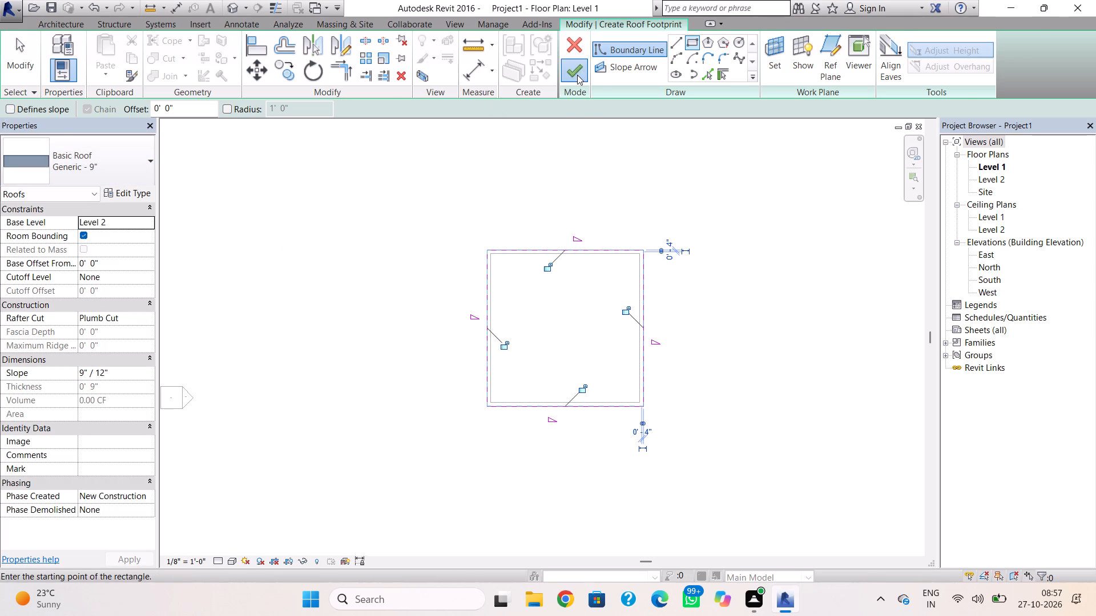
left_click(571, 307)
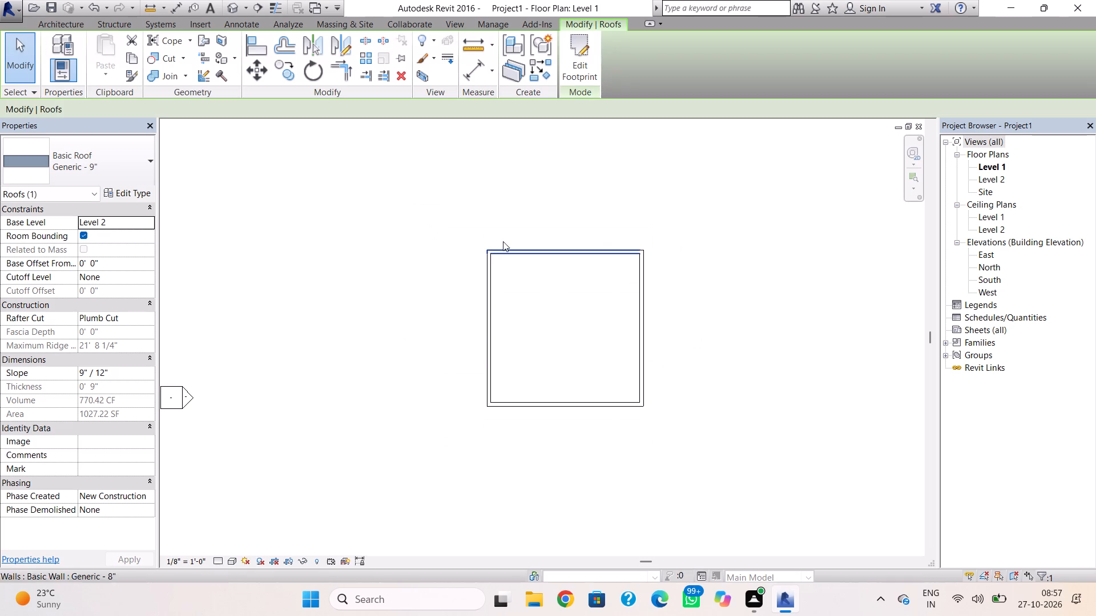
Delete the sloped roof from the building in the 3D view.
left_click(230, 11)
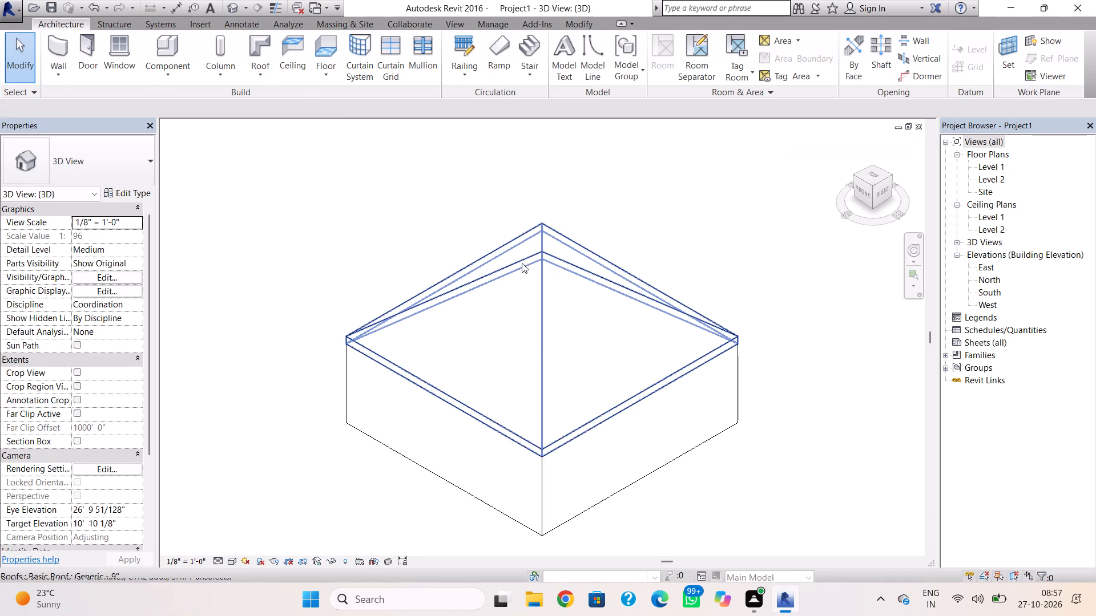
left_click(527, 264)
key("Delete")
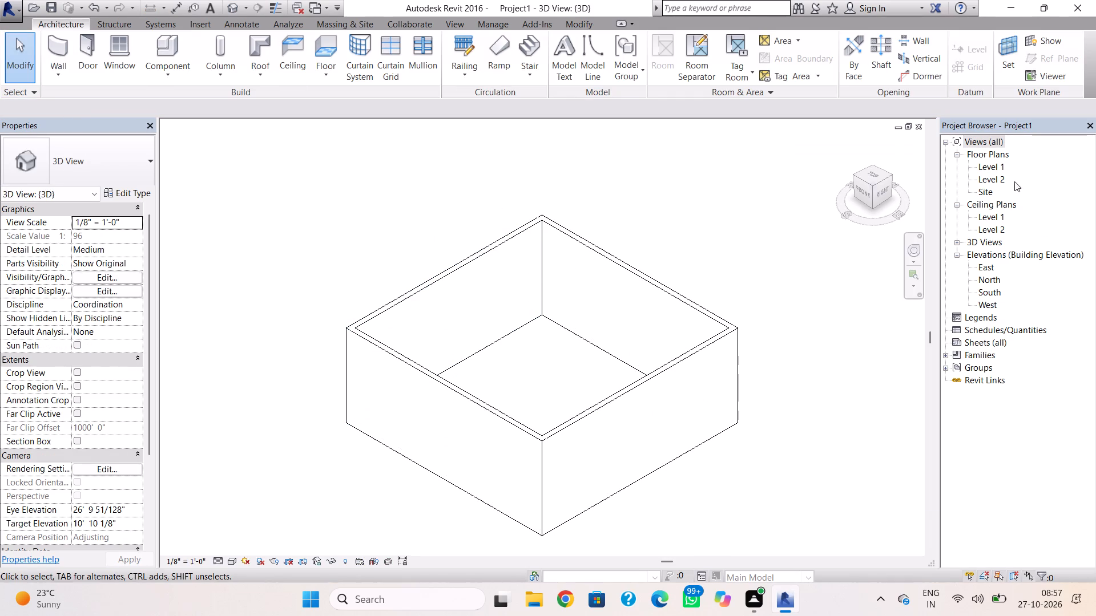
Create a flat Generic - 9" footprint roof based on Level 2 along the outer wall faces, attaching the walls to it.
double_click(987, 165)
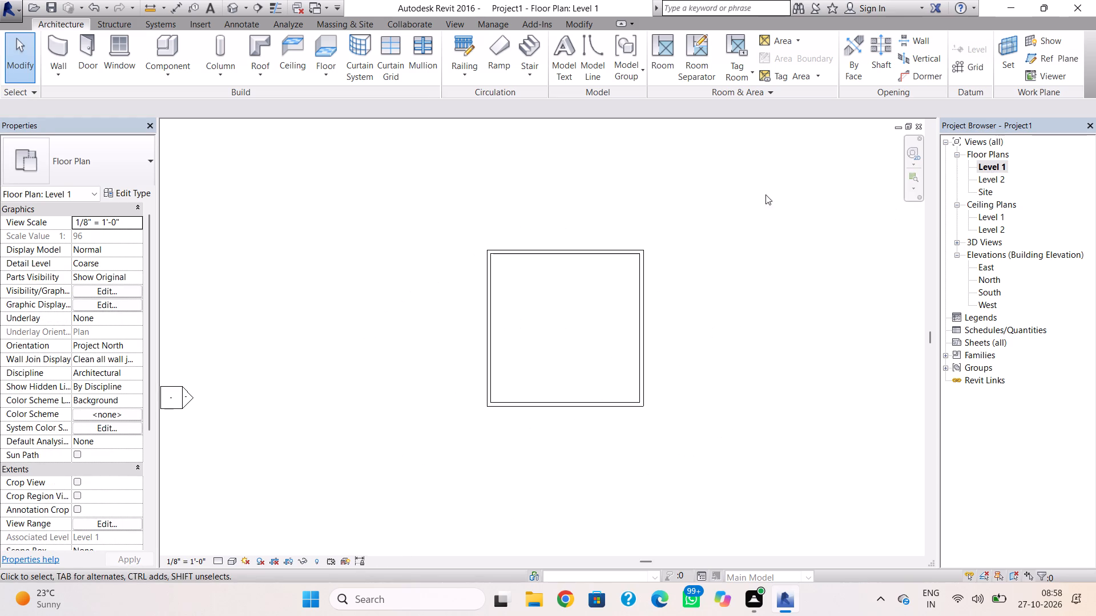
left_click(244, 44)
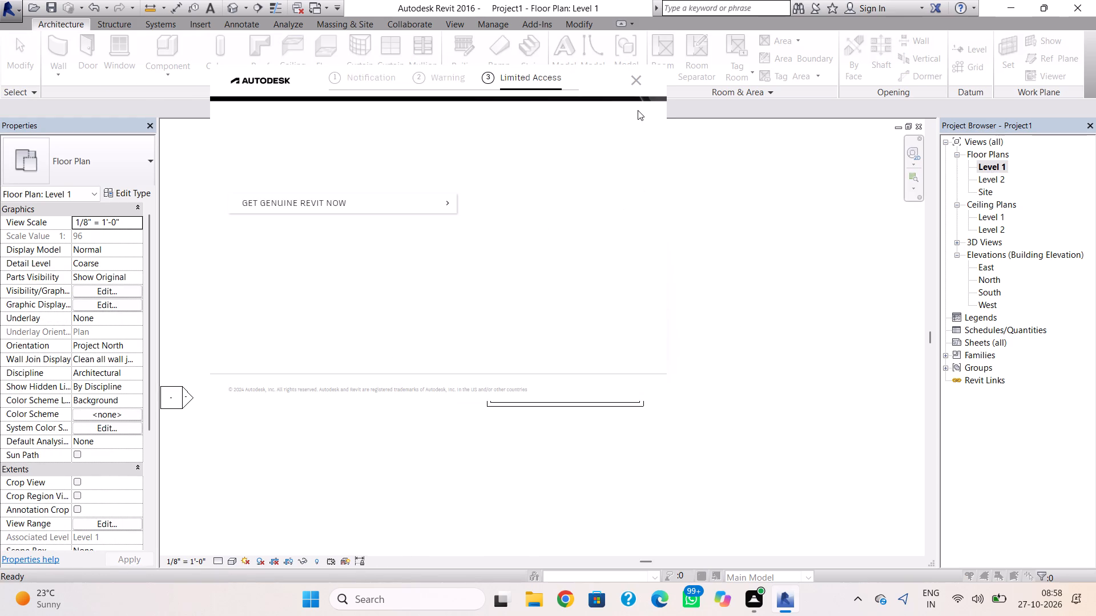
left_click(630, 76)
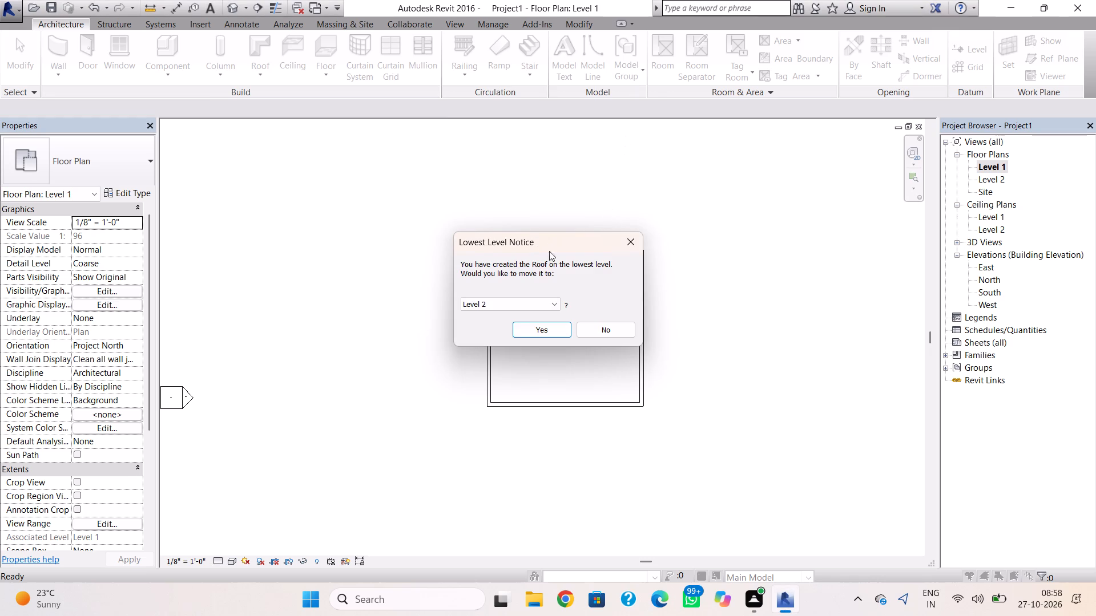
left_click(538, 327)
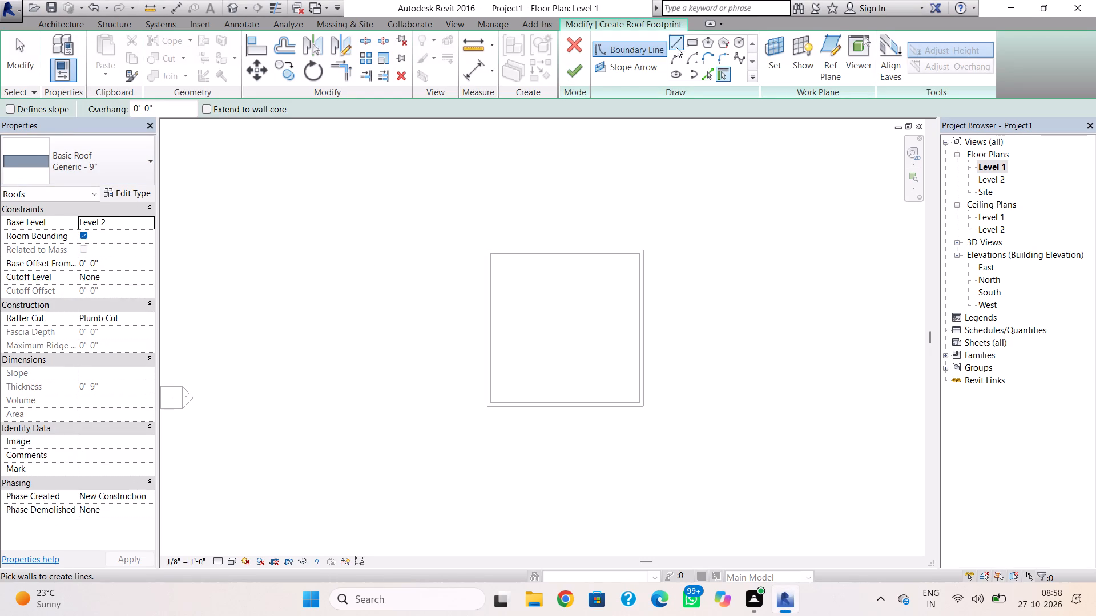
left_click(686, 42)
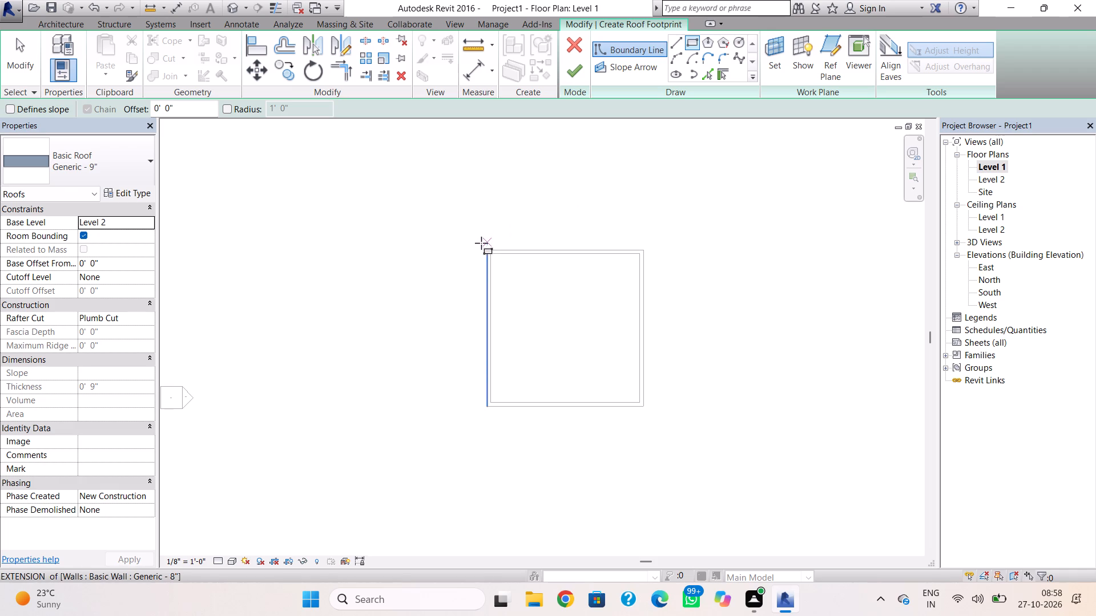
scroll(483, 245, "up", 4)
left_click(489, 248)
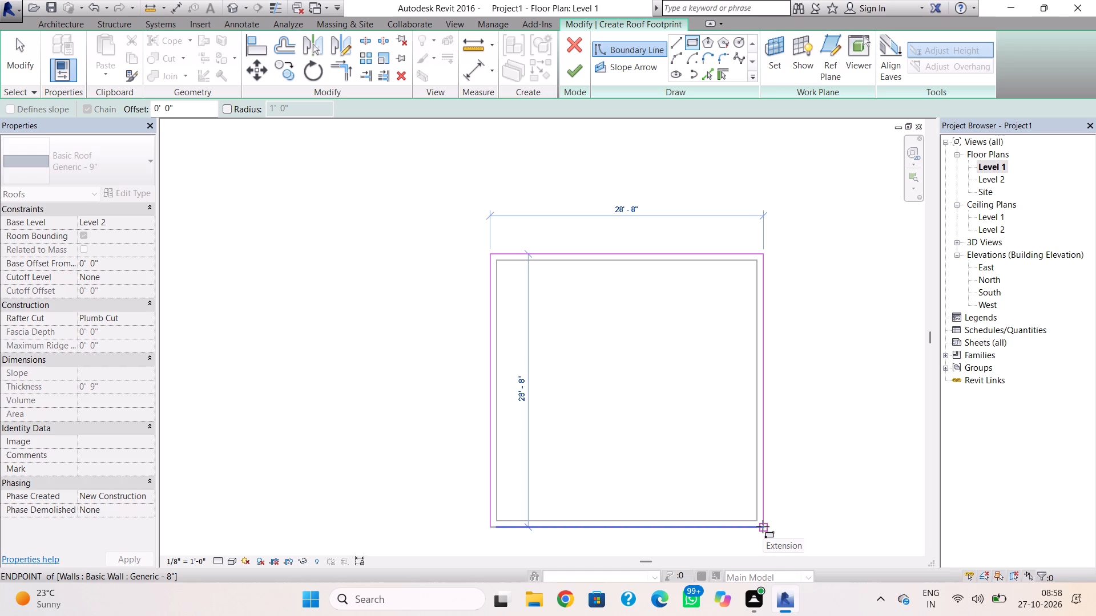
middle_click_drag(764, 524, 714, 430)
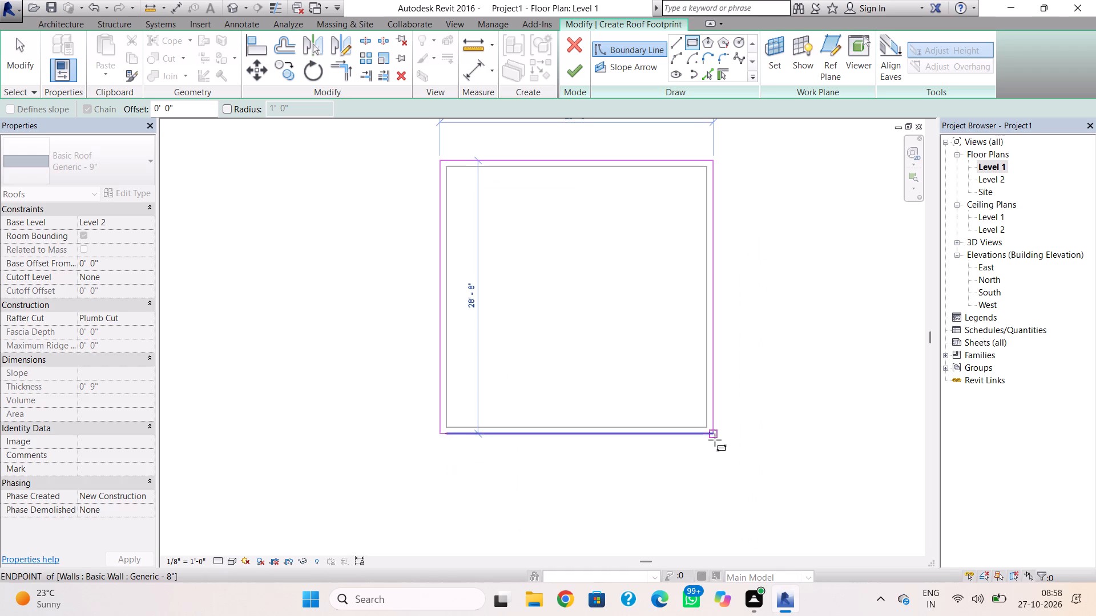
left_click(715, 436)
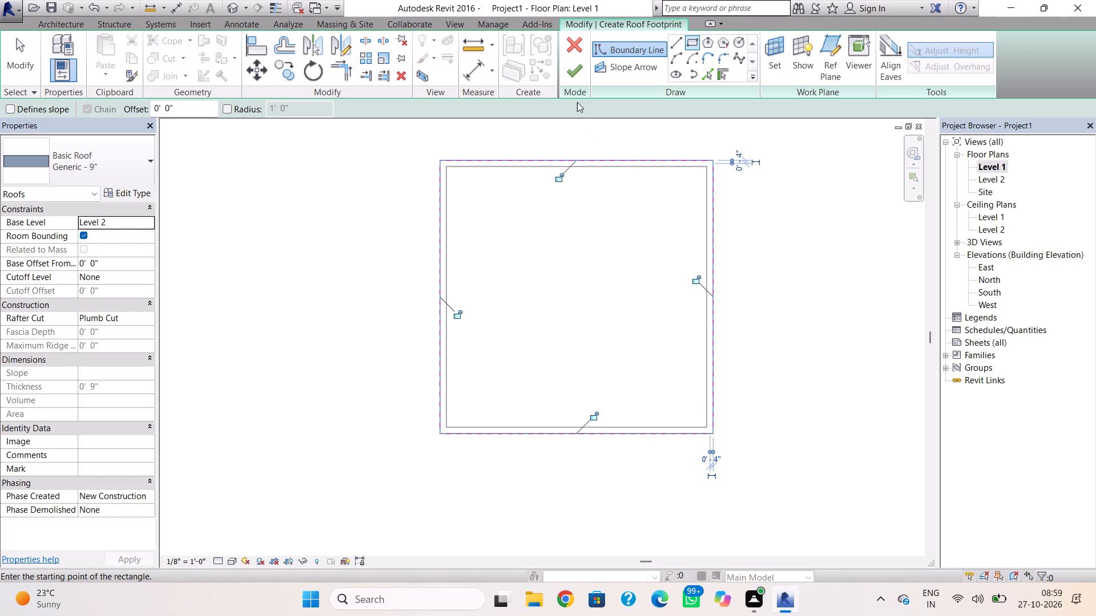
left_click(574, 72)
left_click(578, 308)
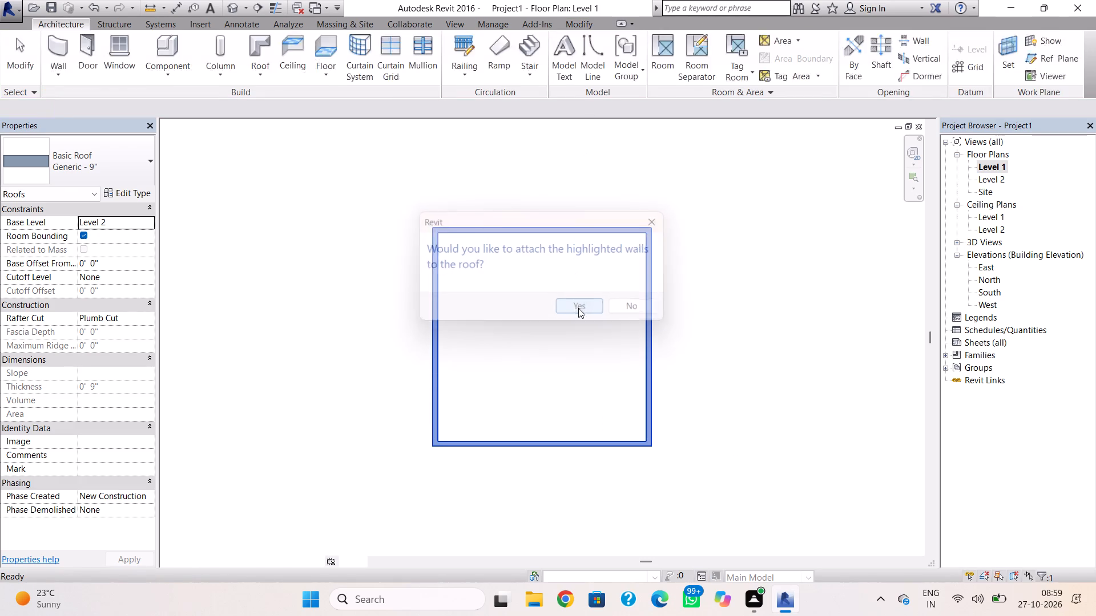
Examine the building's flat roof and its wall joints in the 3D view from oblique and front angles.
left_click(236, 9)
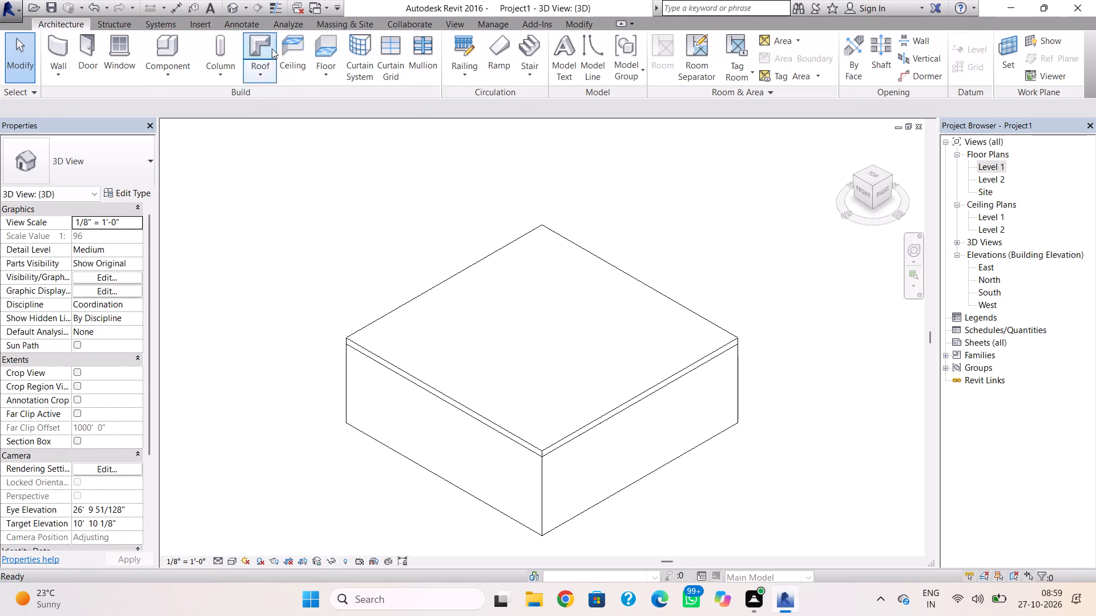
right_click_drag(503, 309, 502, 309)
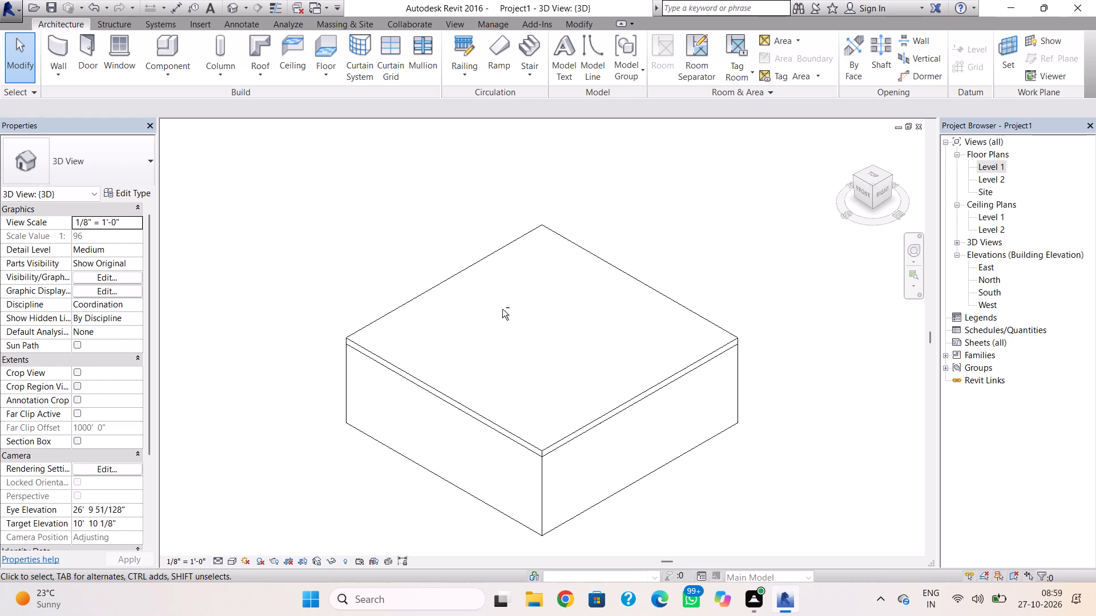
right_click_drag(502, 309, 574, 344)
right_click_drag(547, 337, 618, 309, "shift")
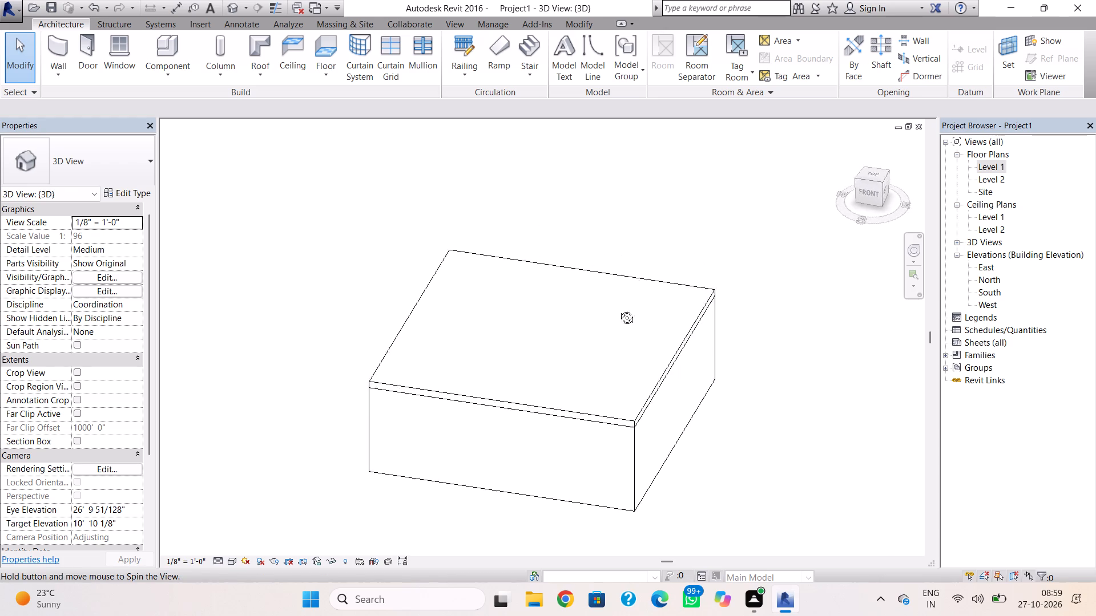
right_click_drag(618, 309, 657, 213, "shift")
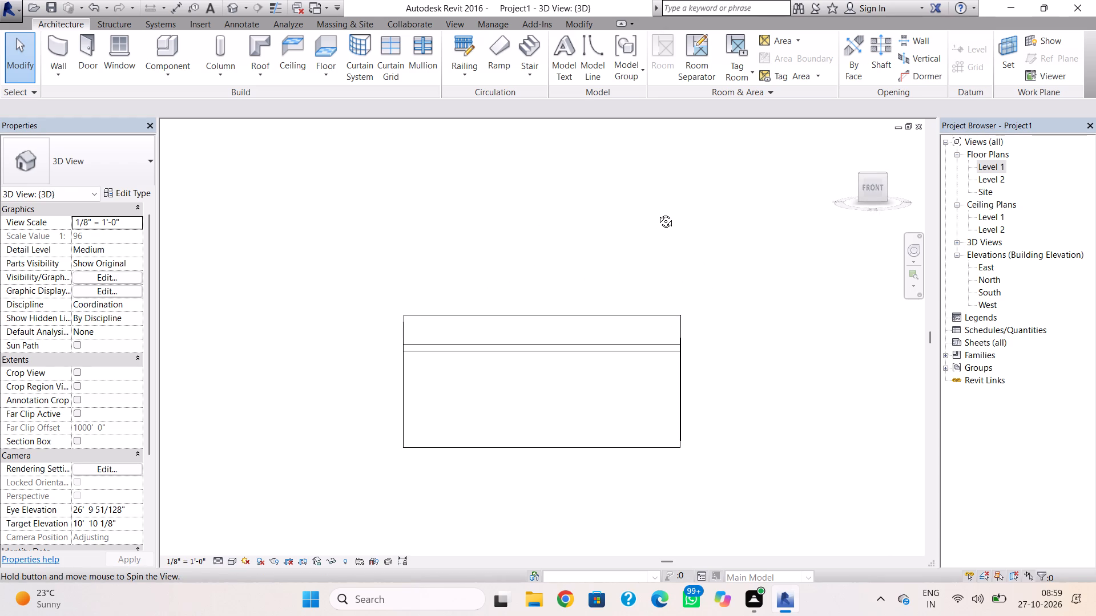
right_click_drag(657, 213, 655, 186, "shift")
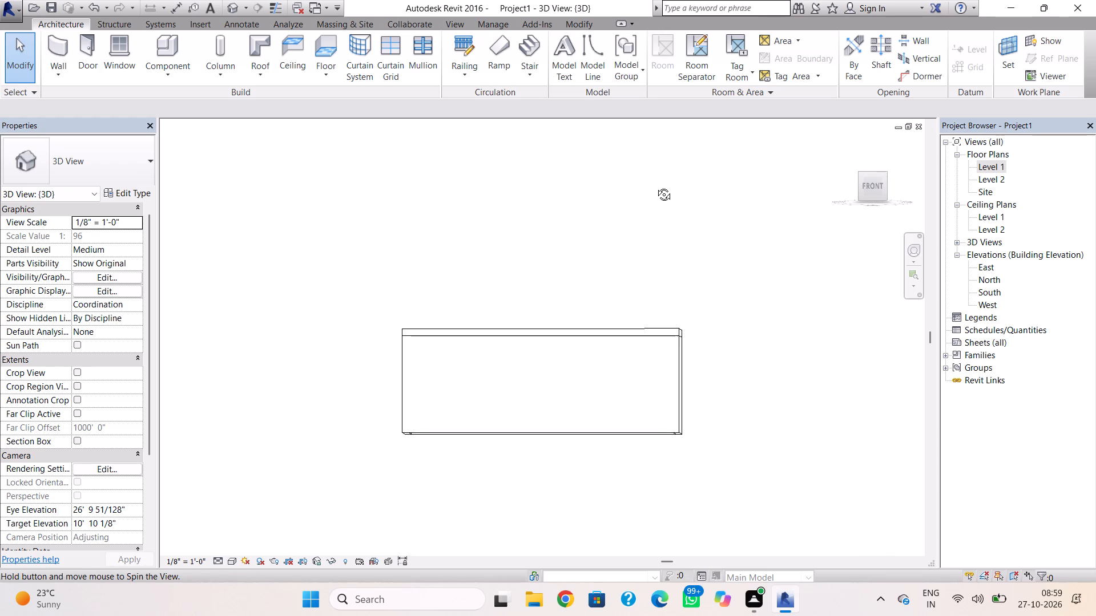
right_click_drag(655, 186, 657, 188, "shift")
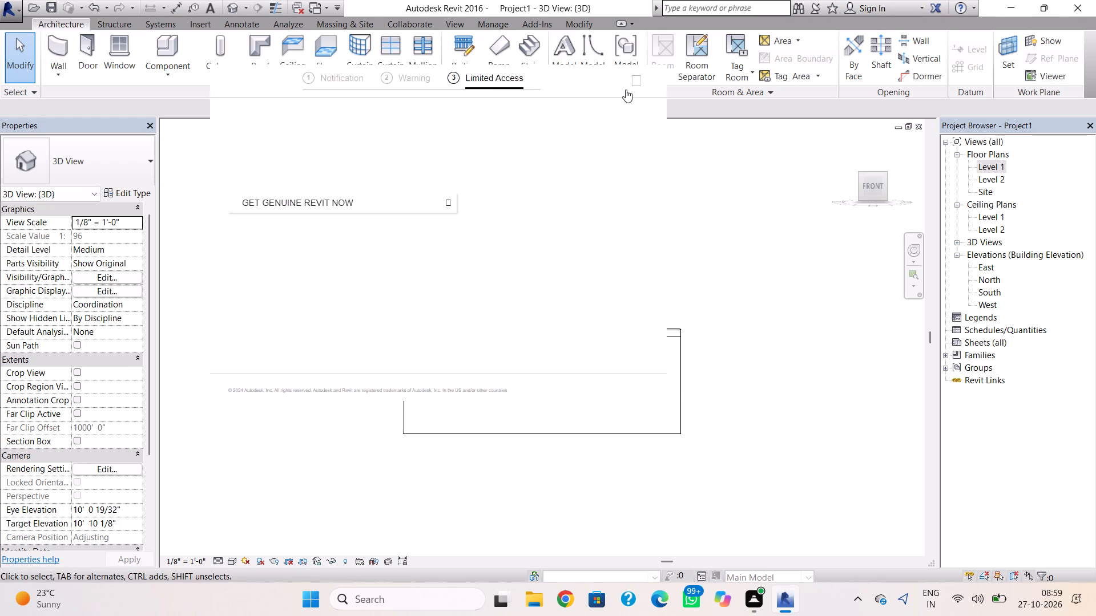
left_click(632, 81)
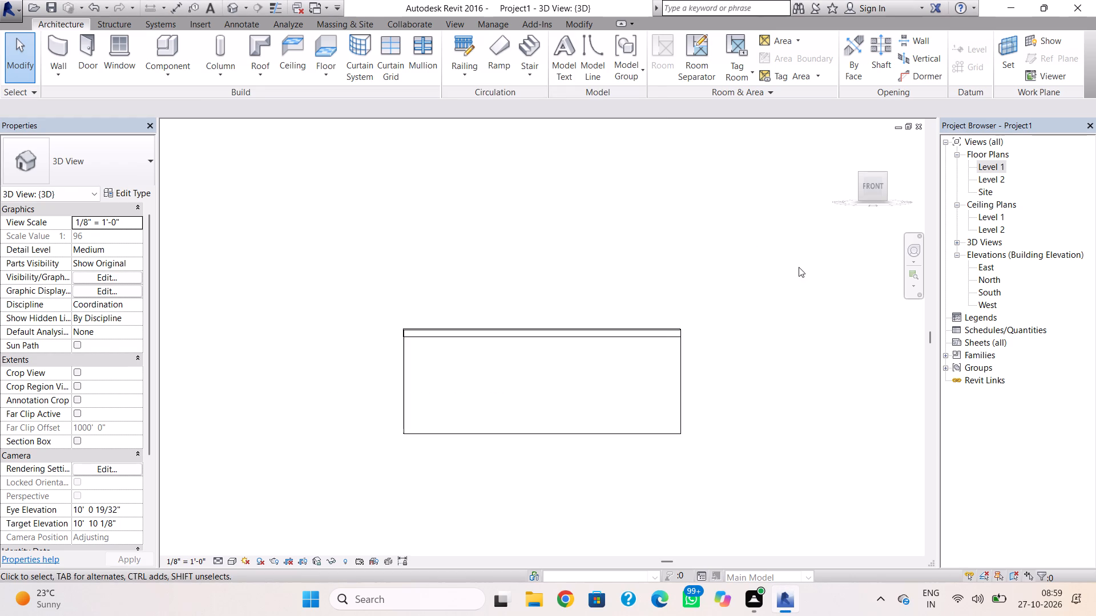
Set Level 2's elevation to 12' in the East elevation view.
double_click(992, 267)
left_click(768, 313)
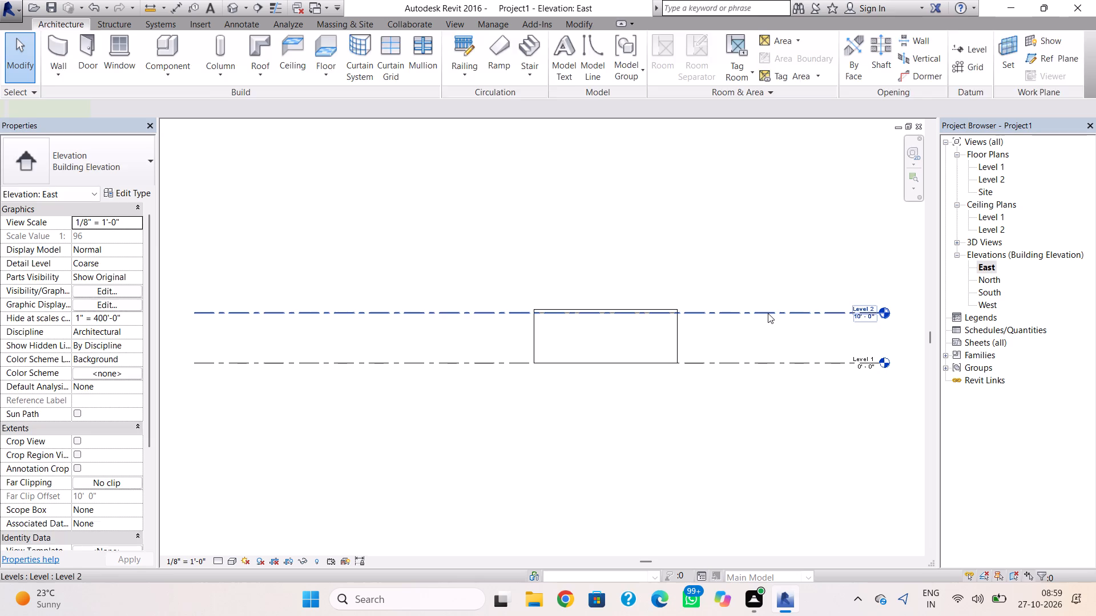
left_click(134, 221)
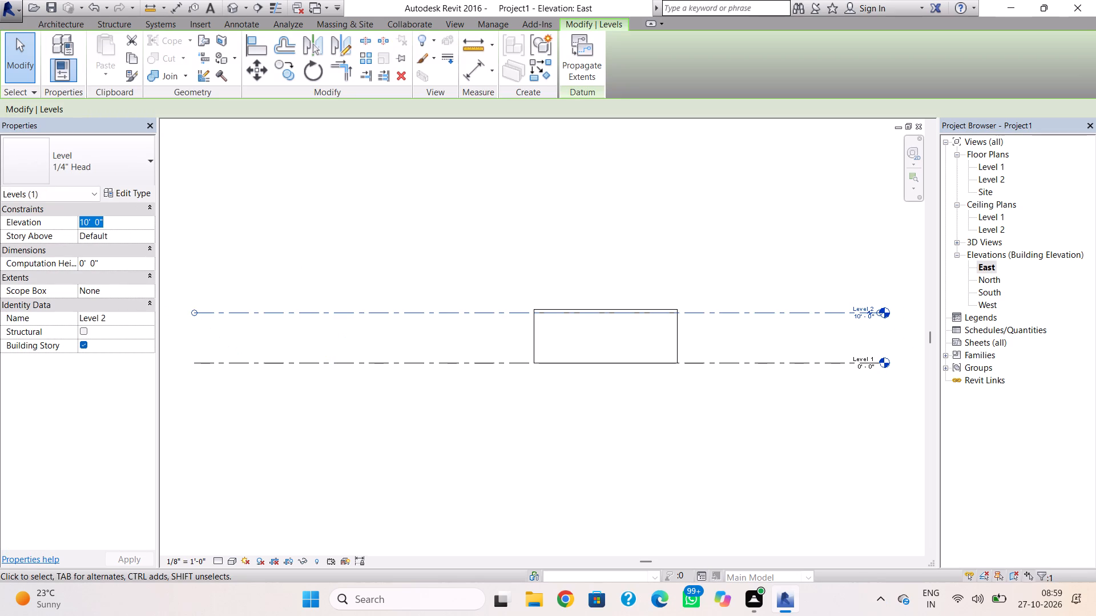
type("12'")
key("Return")
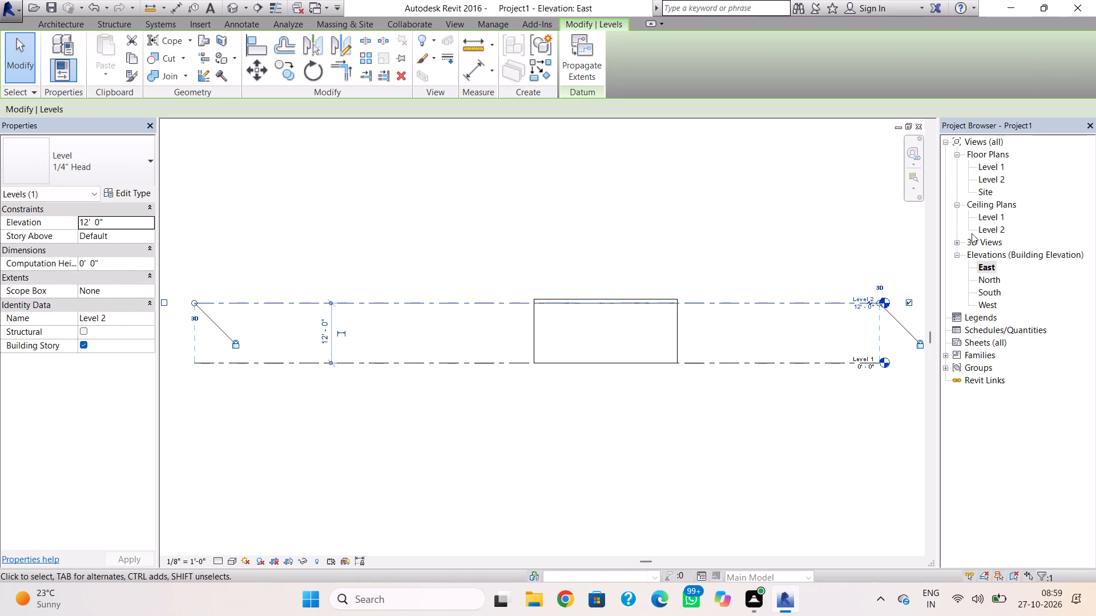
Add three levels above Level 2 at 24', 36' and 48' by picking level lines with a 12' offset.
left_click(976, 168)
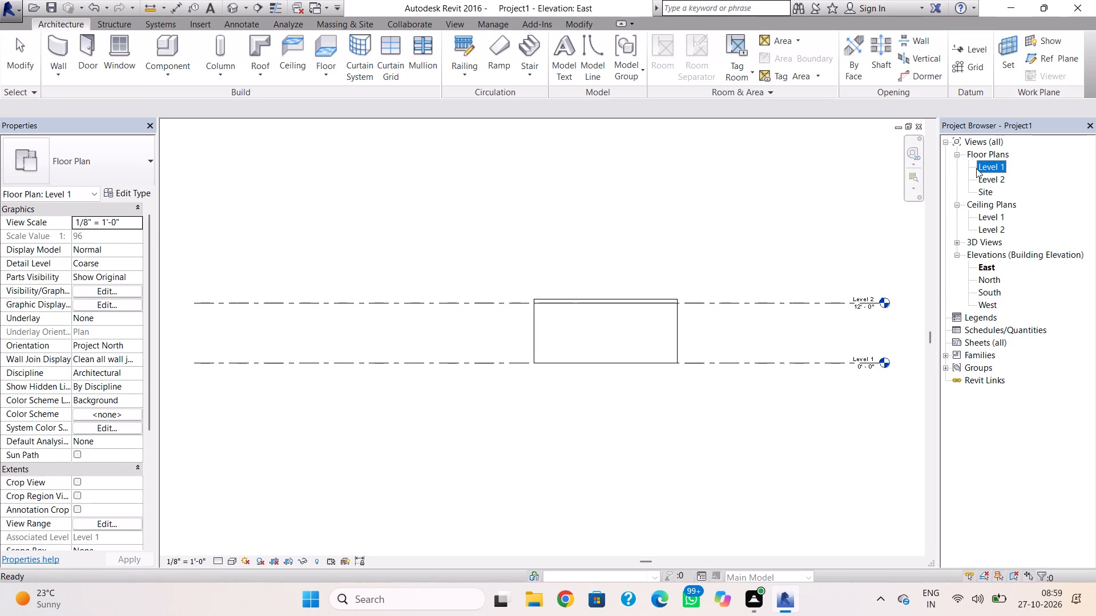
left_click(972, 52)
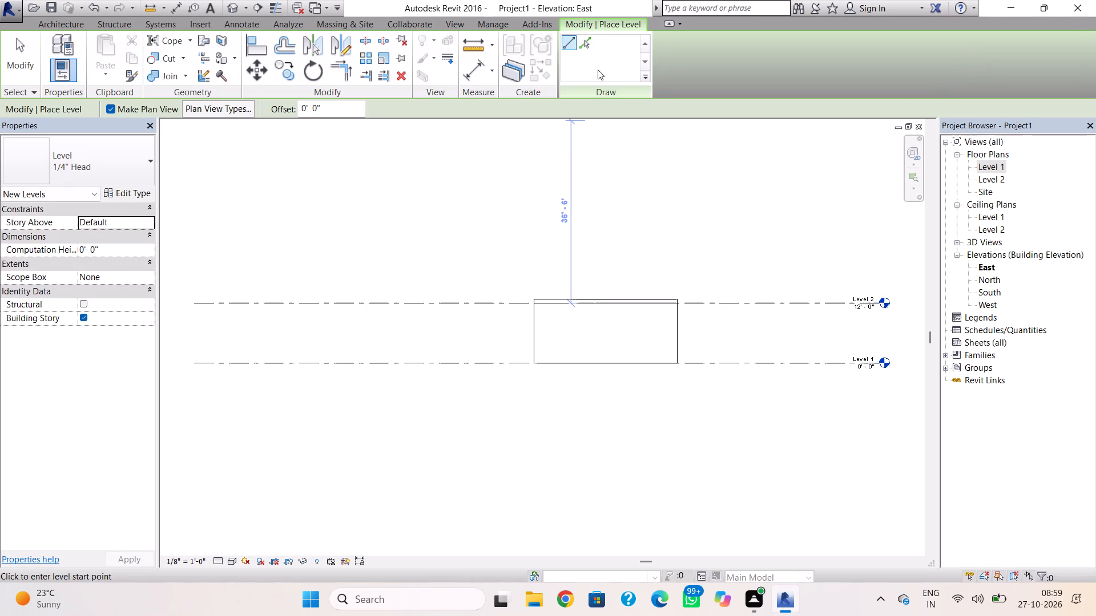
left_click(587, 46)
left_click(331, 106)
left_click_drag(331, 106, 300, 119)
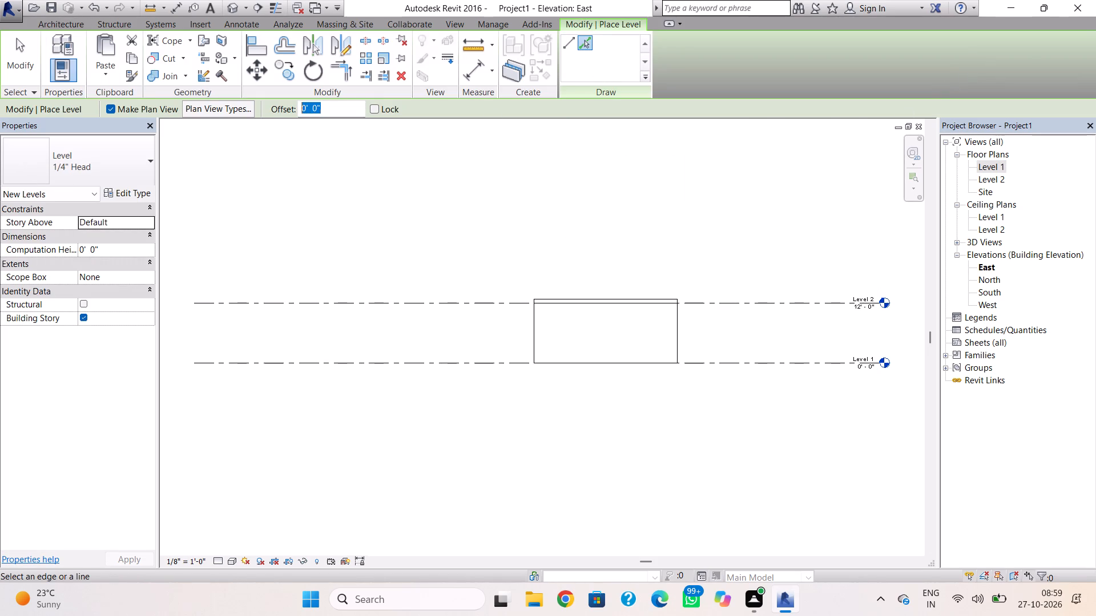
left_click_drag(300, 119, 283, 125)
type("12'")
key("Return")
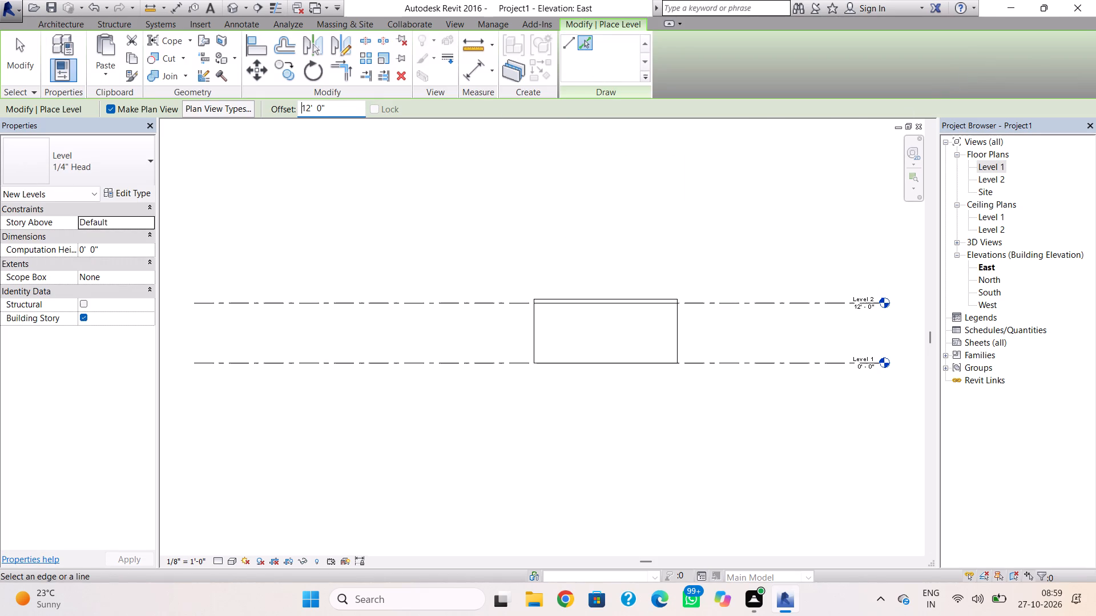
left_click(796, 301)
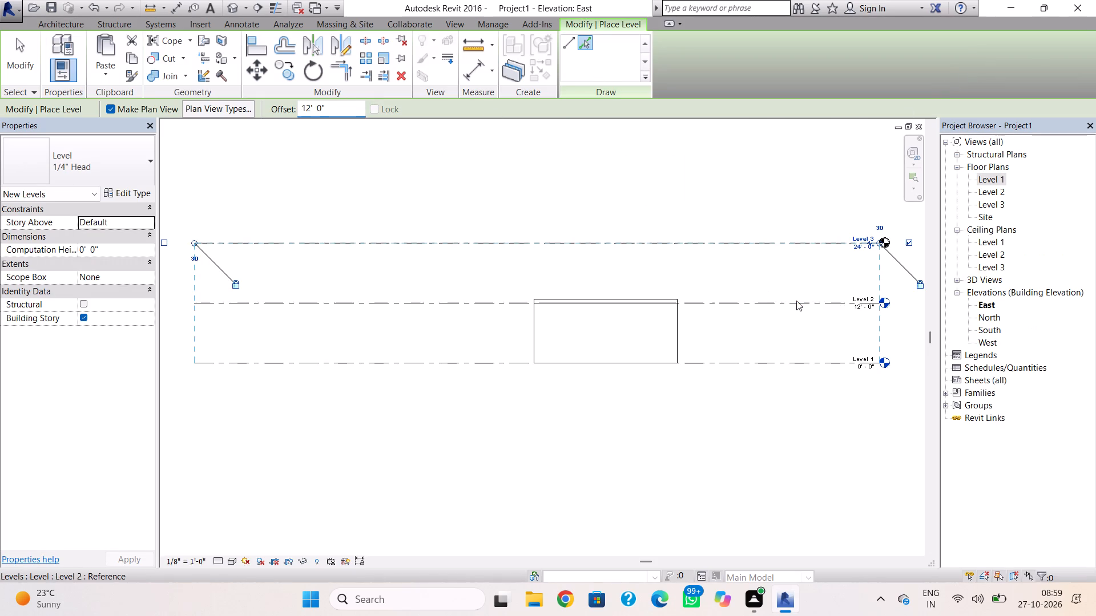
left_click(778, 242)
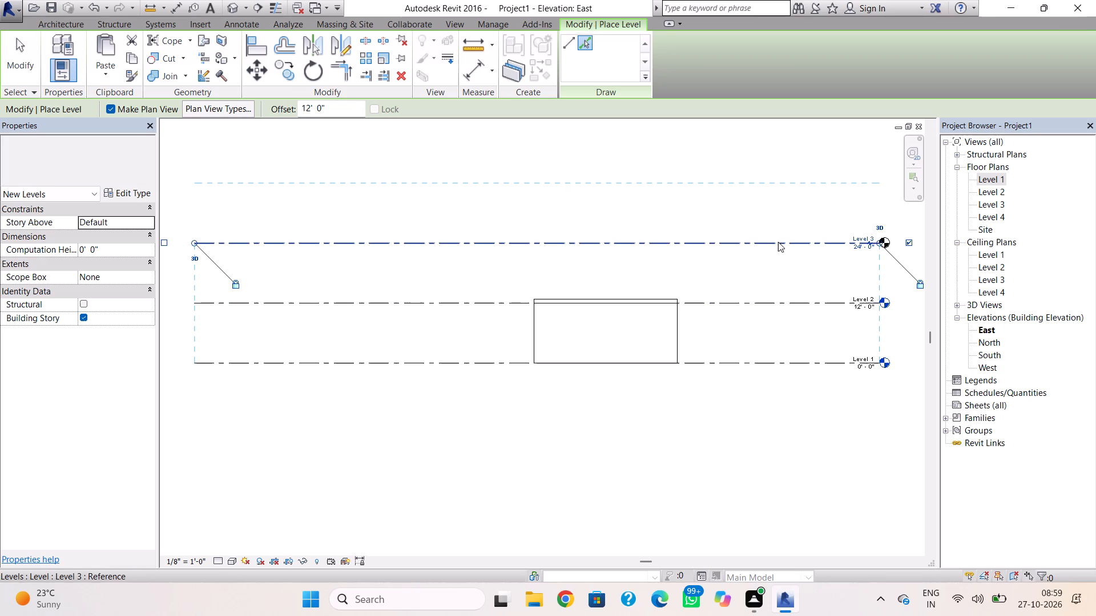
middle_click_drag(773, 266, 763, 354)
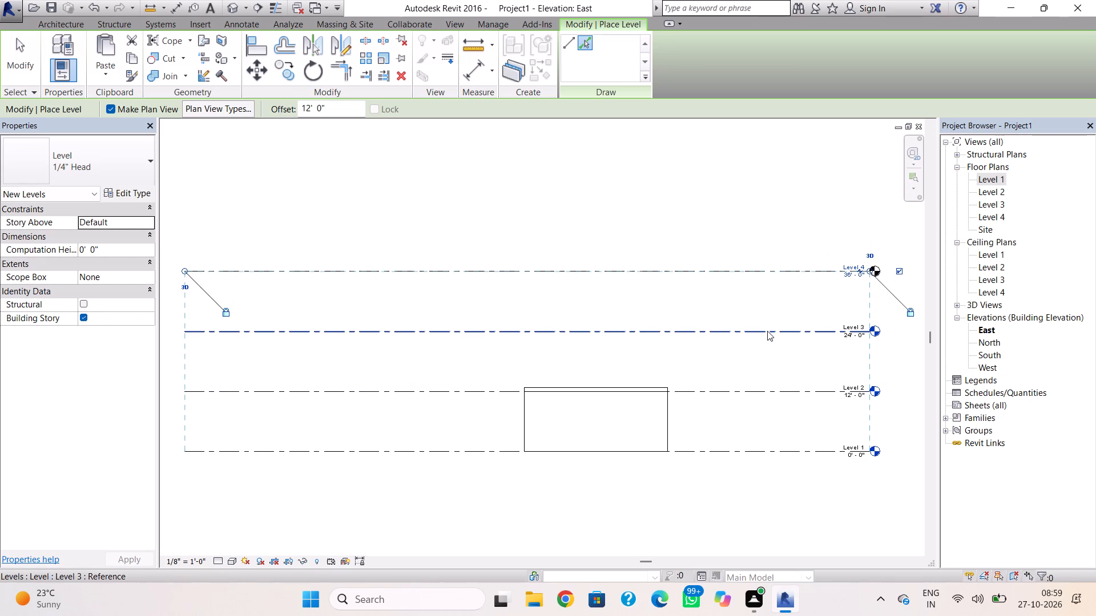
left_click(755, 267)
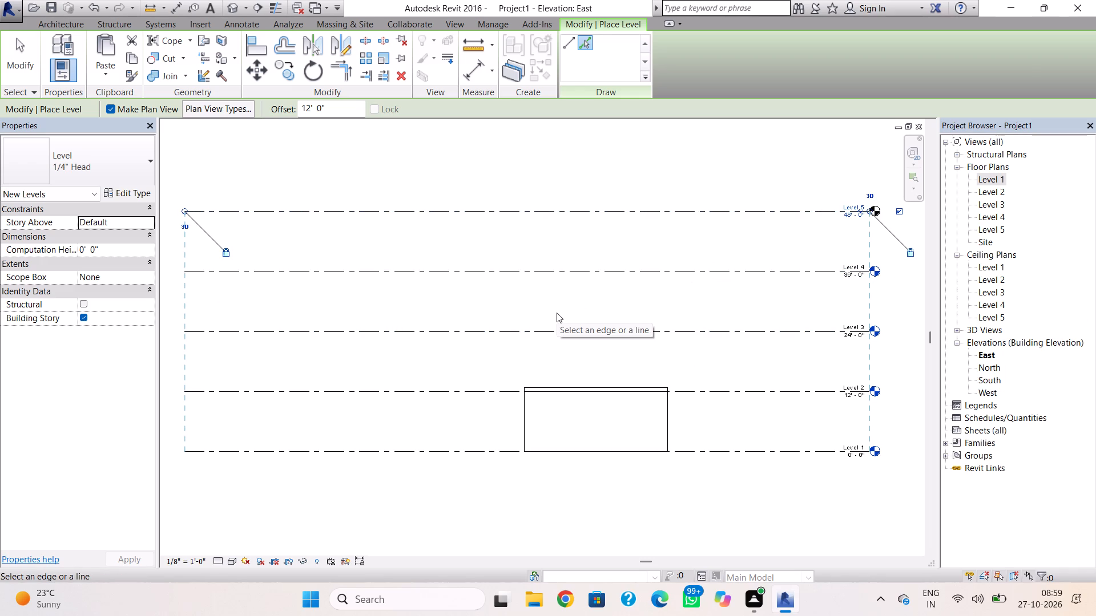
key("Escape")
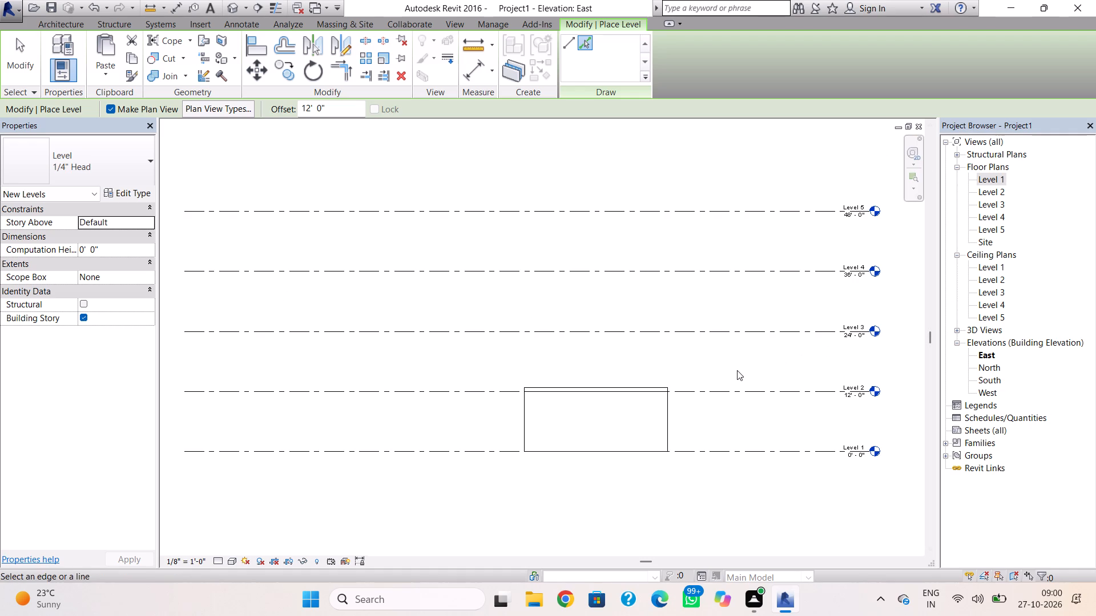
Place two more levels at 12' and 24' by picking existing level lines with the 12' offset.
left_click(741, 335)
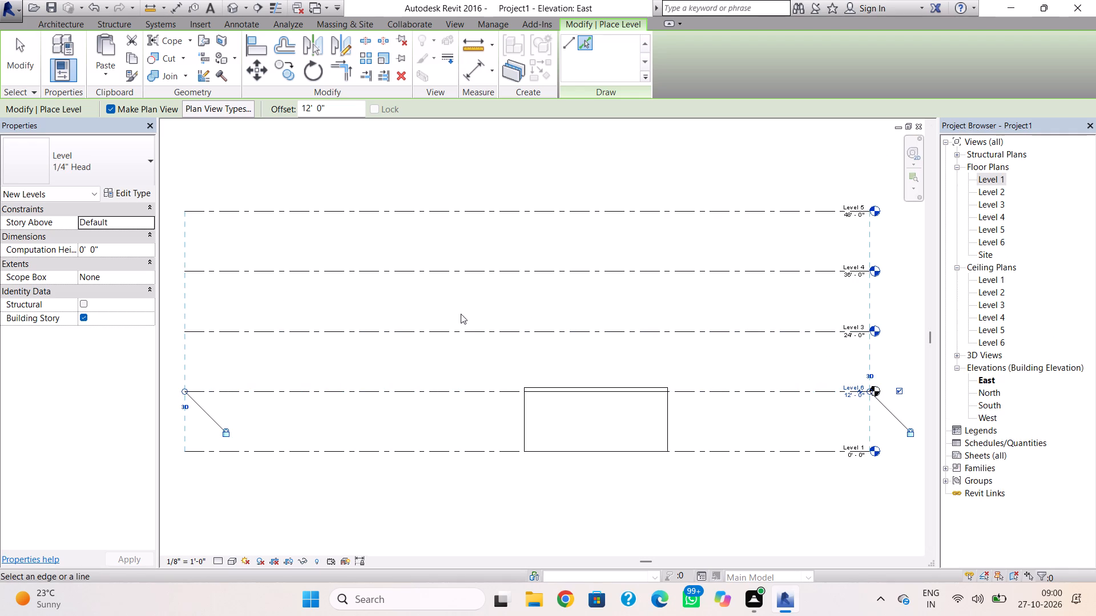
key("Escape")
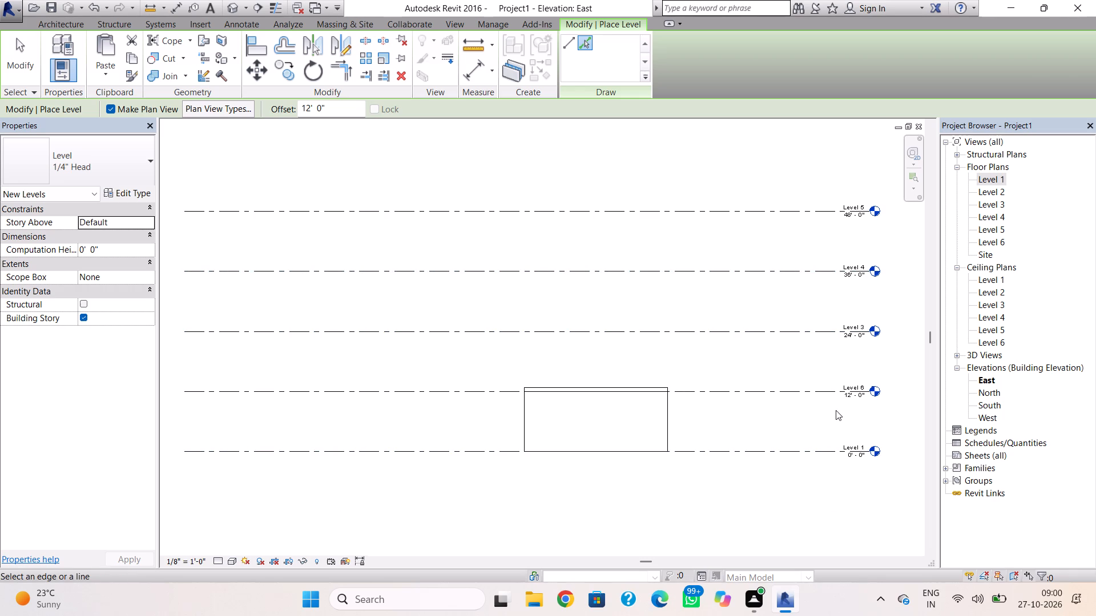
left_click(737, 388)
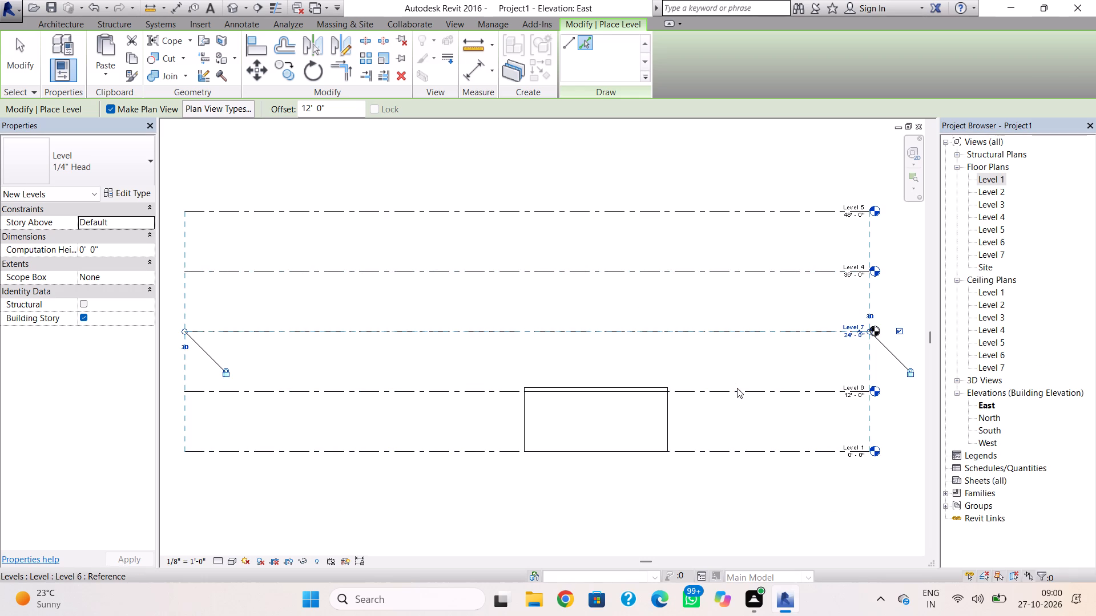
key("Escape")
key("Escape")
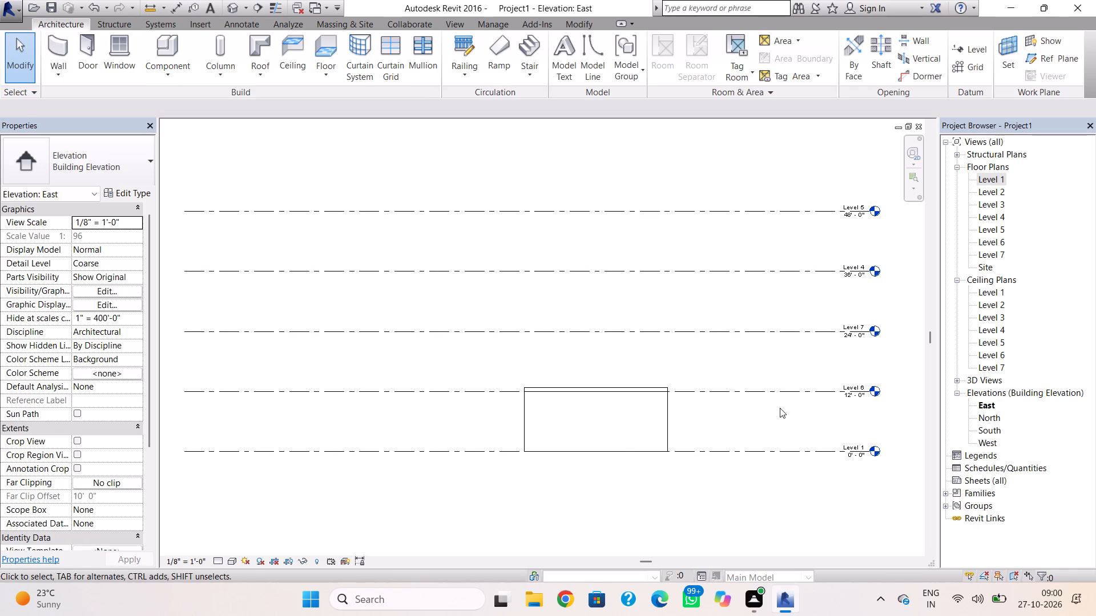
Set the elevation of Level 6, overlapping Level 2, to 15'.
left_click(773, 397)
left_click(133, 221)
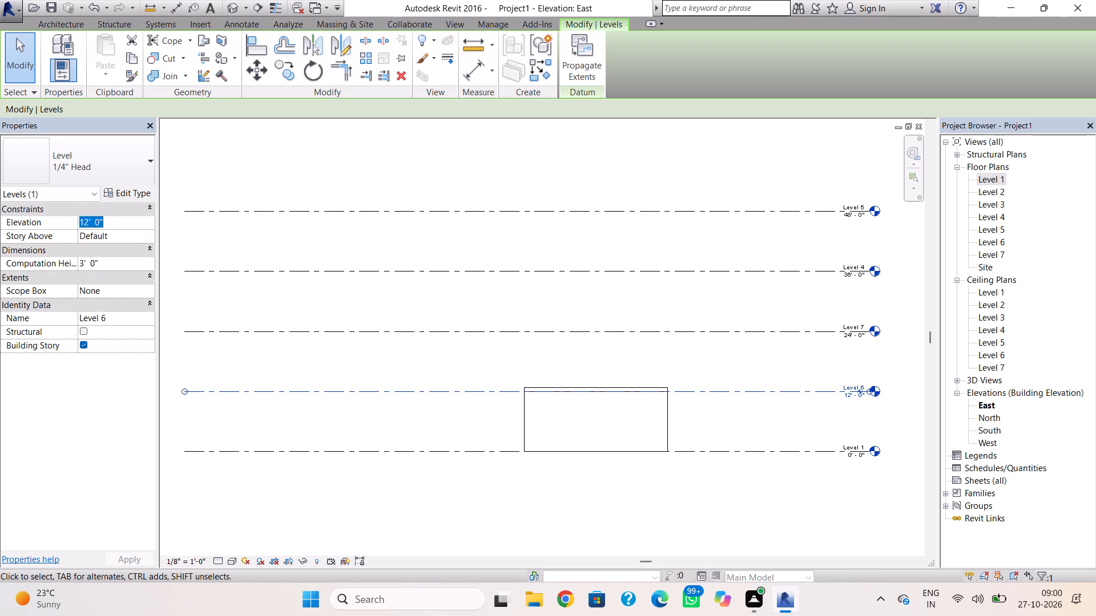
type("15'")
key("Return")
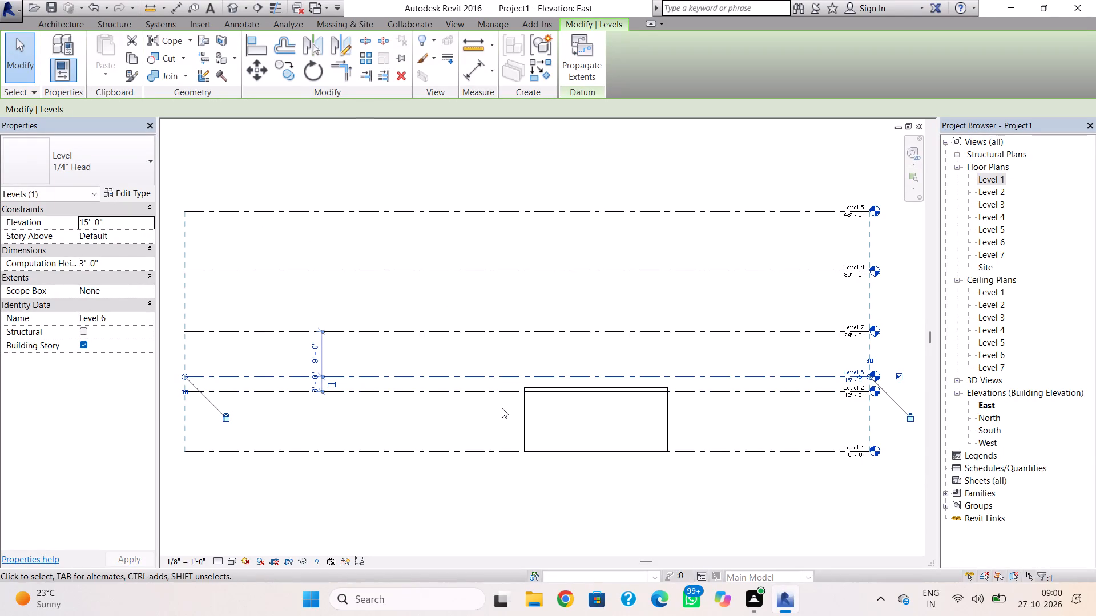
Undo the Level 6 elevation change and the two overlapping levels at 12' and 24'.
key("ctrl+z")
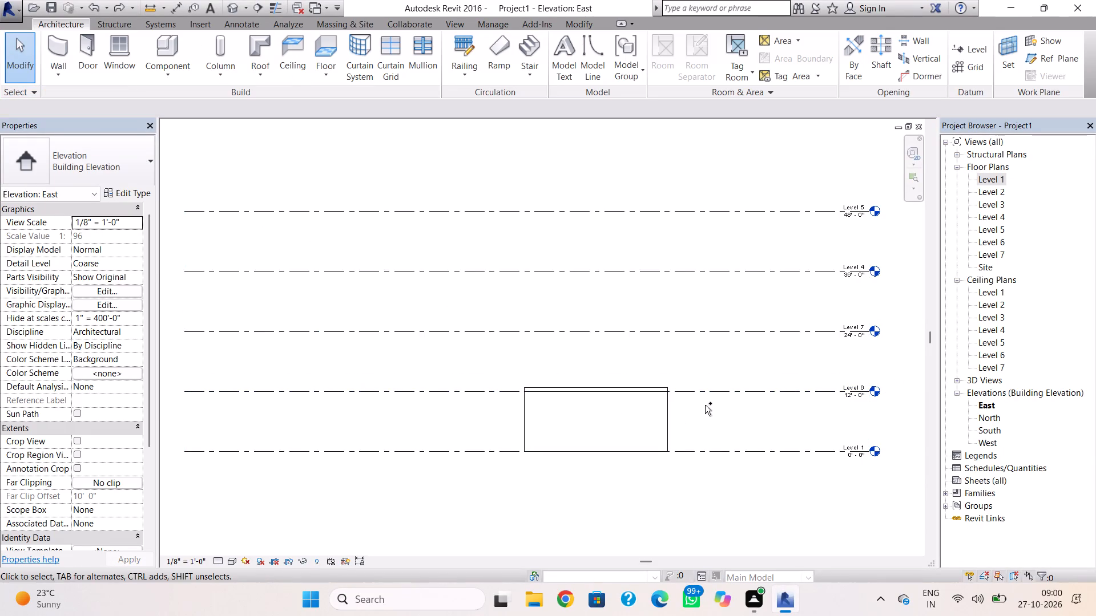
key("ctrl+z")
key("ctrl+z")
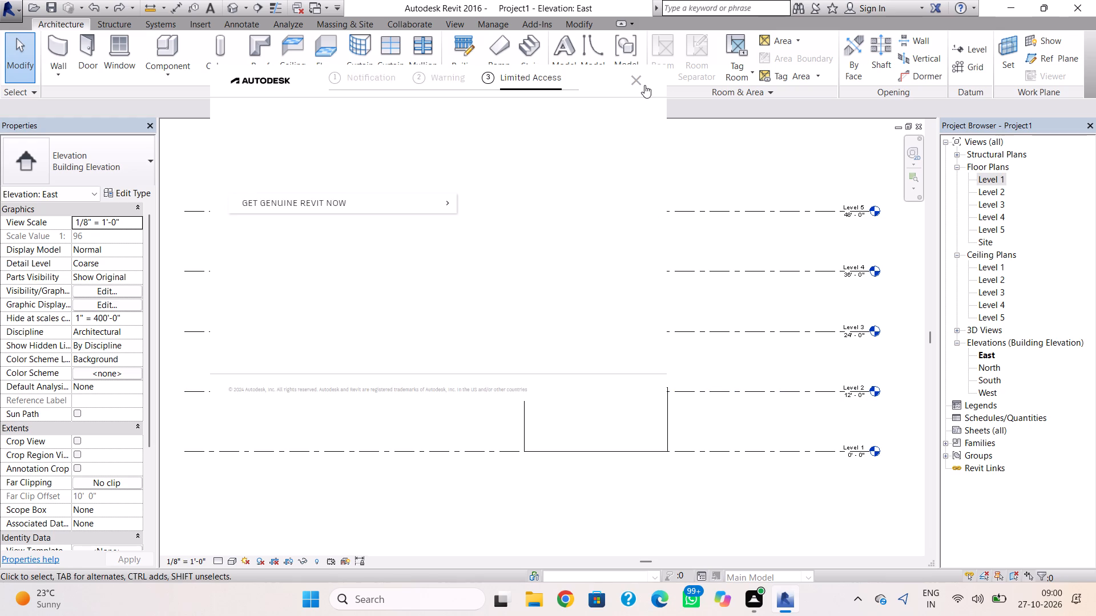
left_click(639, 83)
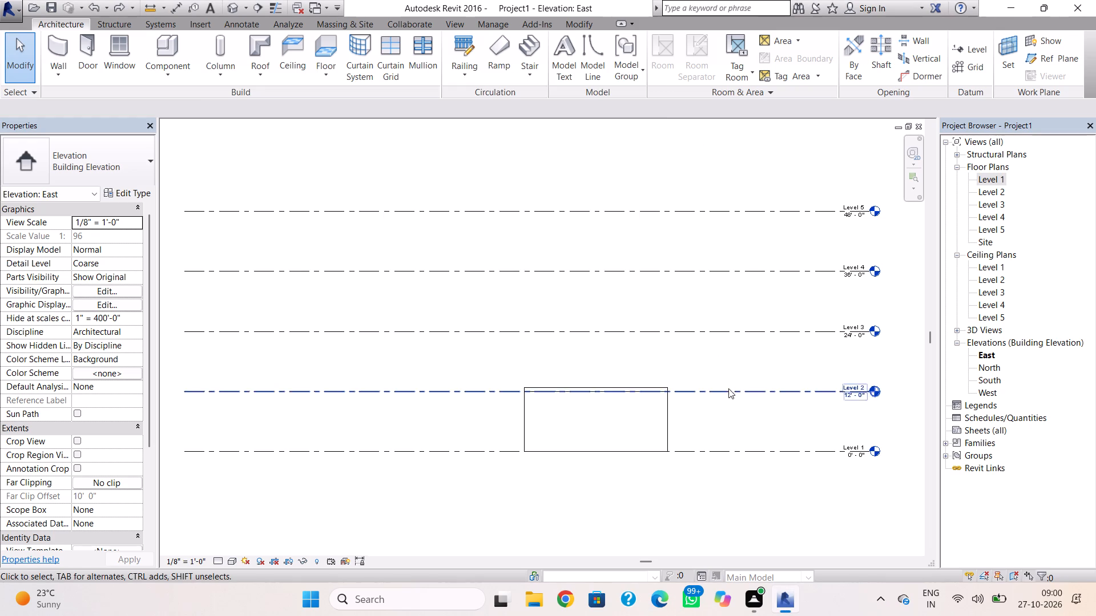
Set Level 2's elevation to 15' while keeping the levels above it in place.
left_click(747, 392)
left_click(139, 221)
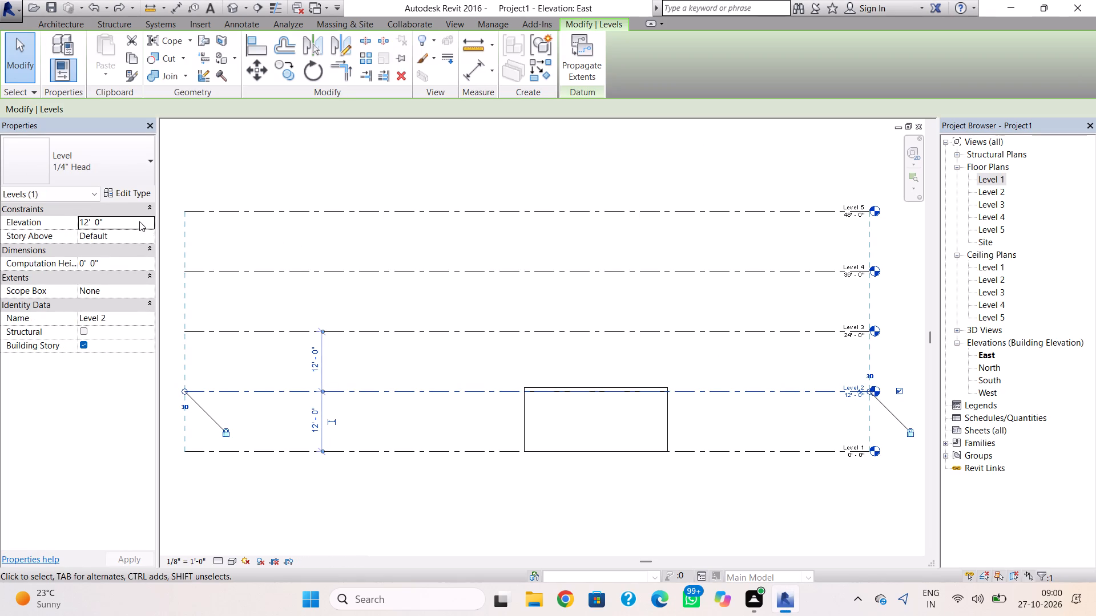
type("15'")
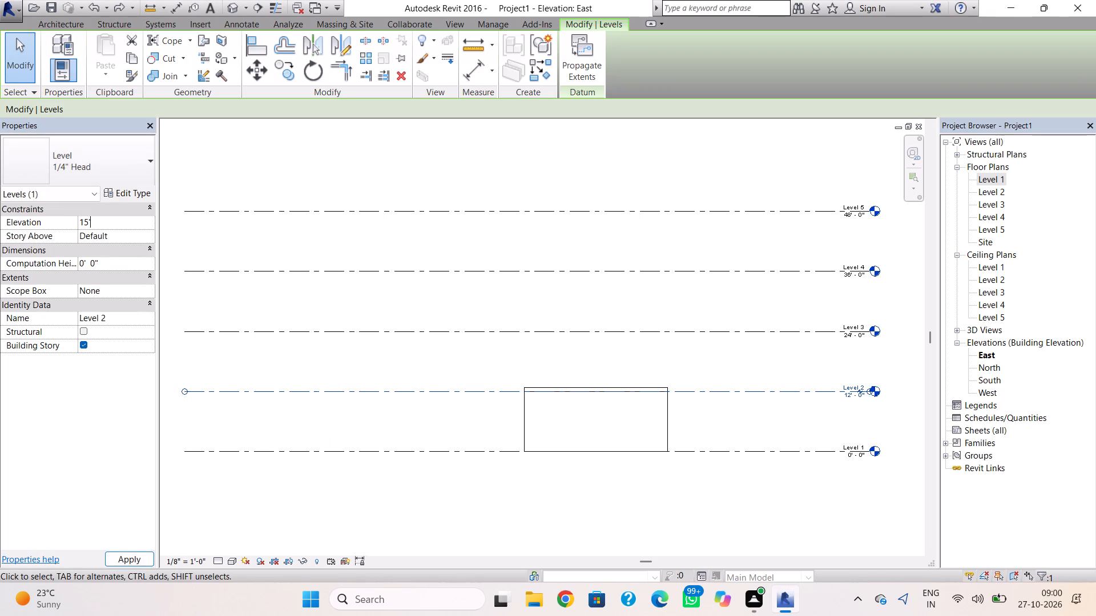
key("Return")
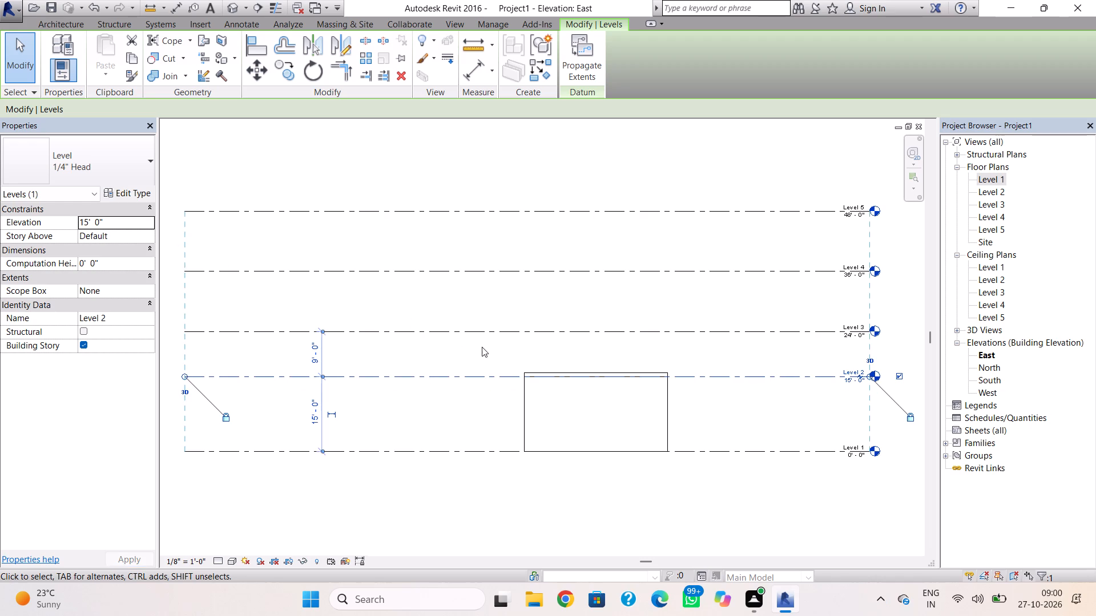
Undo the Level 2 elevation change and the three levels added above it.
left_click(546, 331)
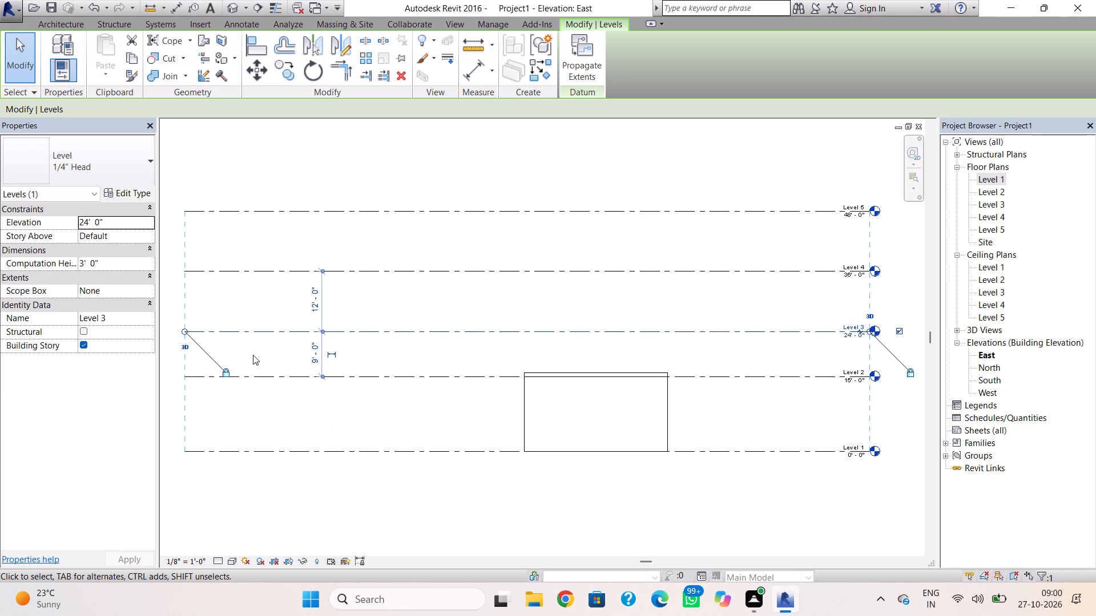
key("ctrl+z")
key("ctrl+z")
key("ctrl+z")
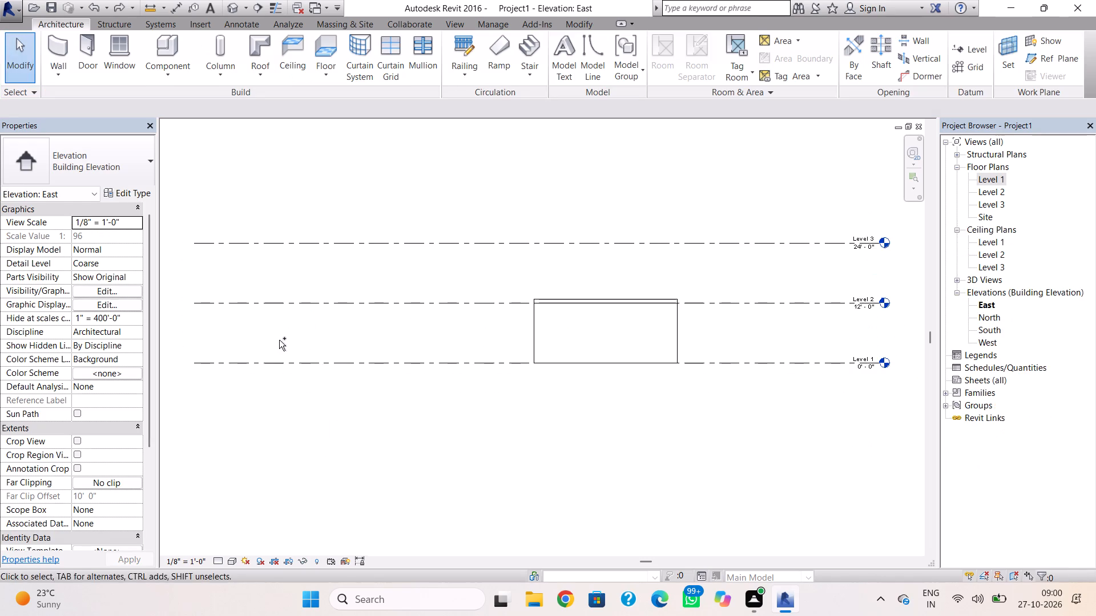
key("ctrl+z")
Set Level 2's elevation to 15'.
left_click(705, 308)
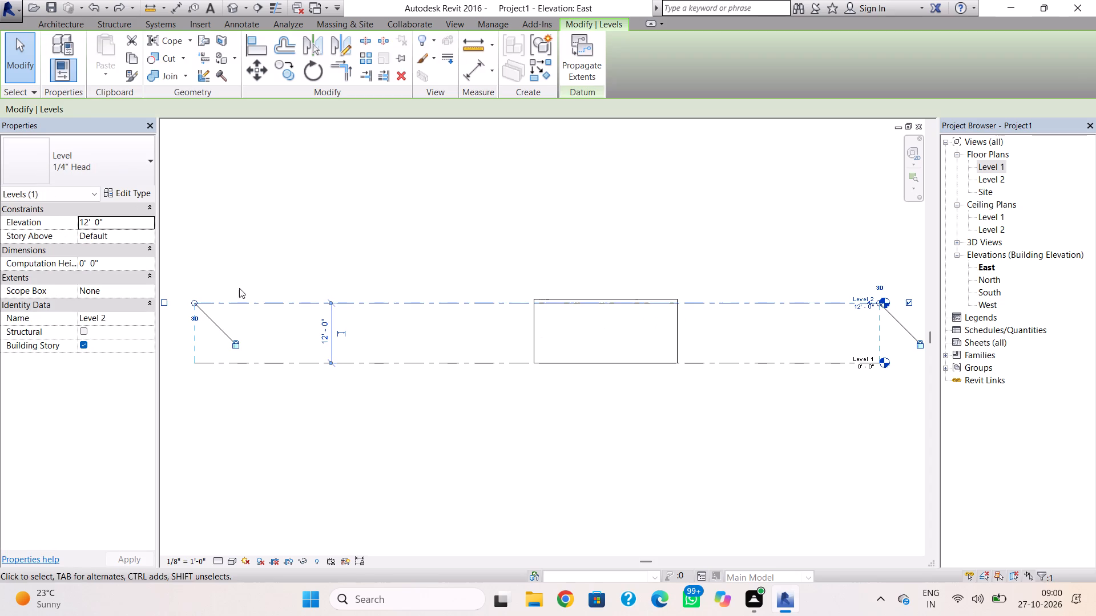
left_click(147, 228)
type("15'")
key("Return")
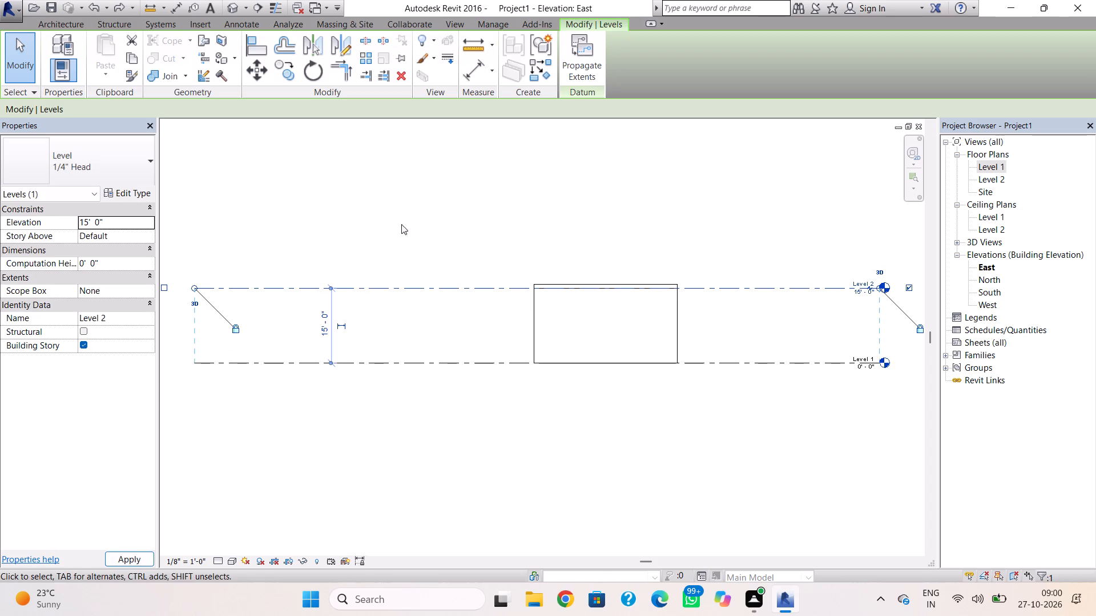
Add a level offset 12' above Level 2 in the East elevation by picking the existing level line.
middle_click_drag(469, 260, 469, 368)
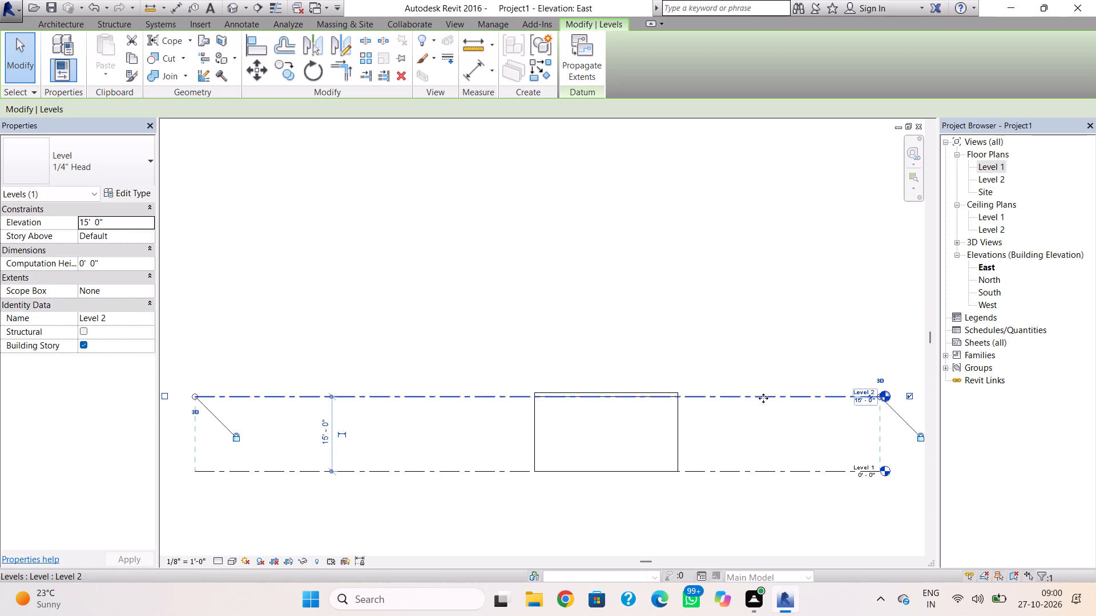
left_click(993, 169)
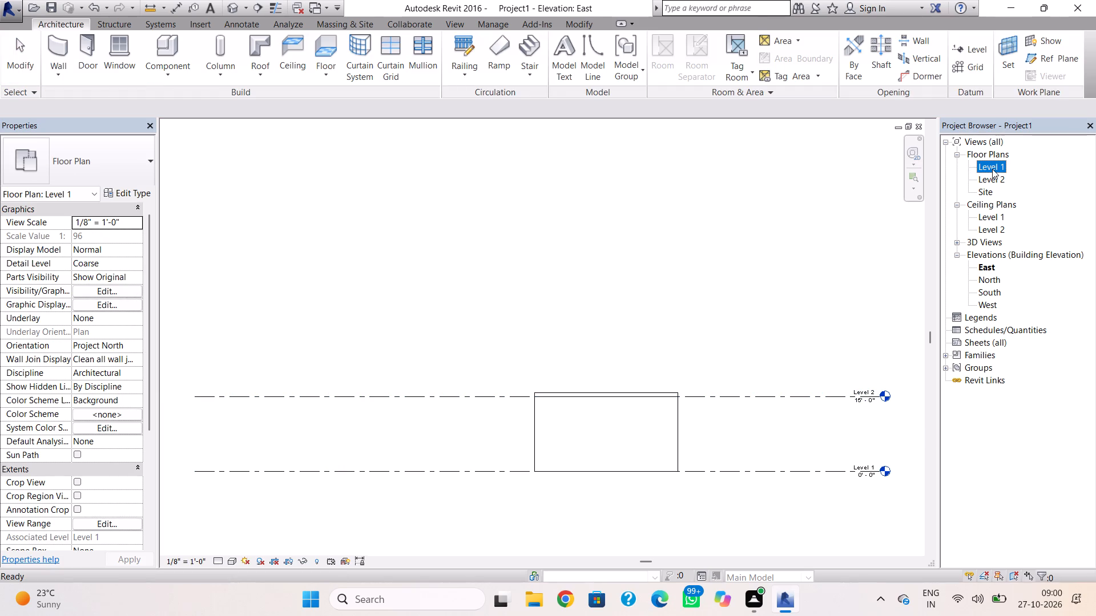
left_click(978, 48)
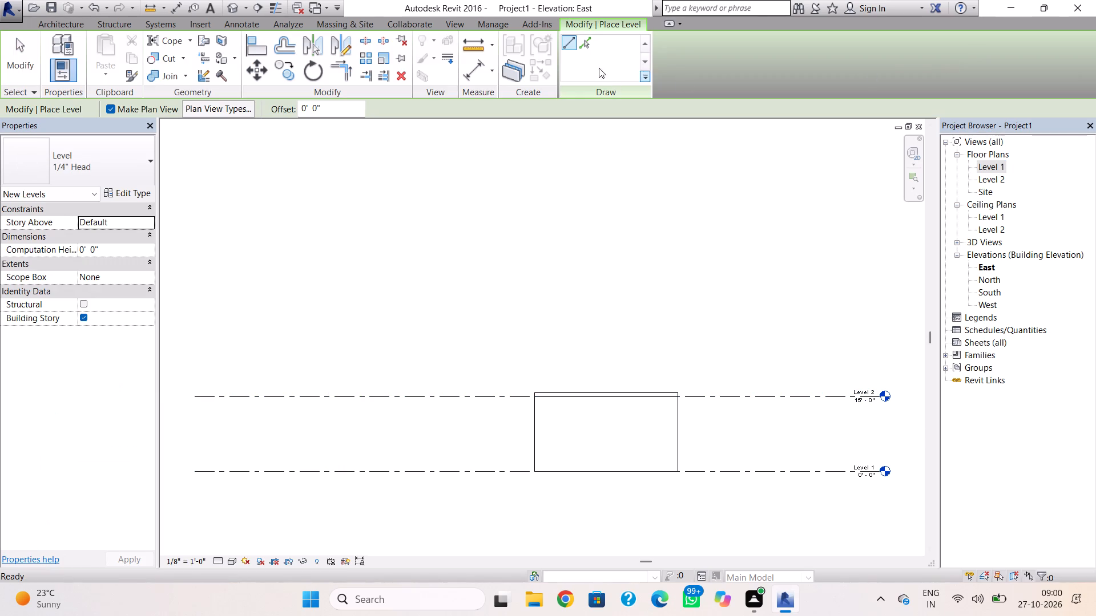
left_click(585, 38)
left_click(326, 107)
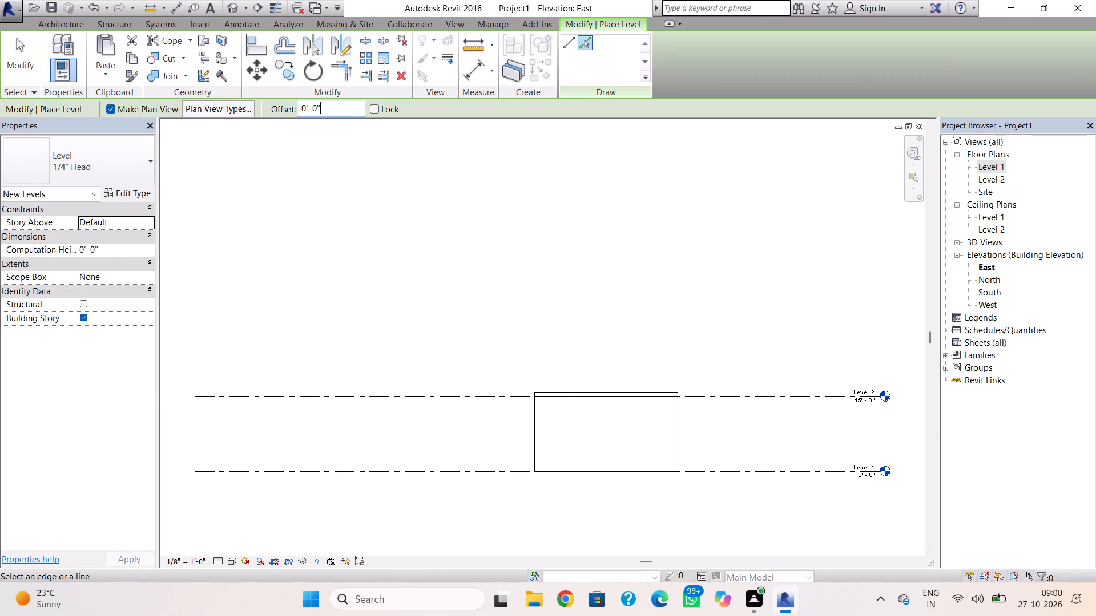
left_click_drag(326, 107, 284, 124)
type("12'")
key("Return")
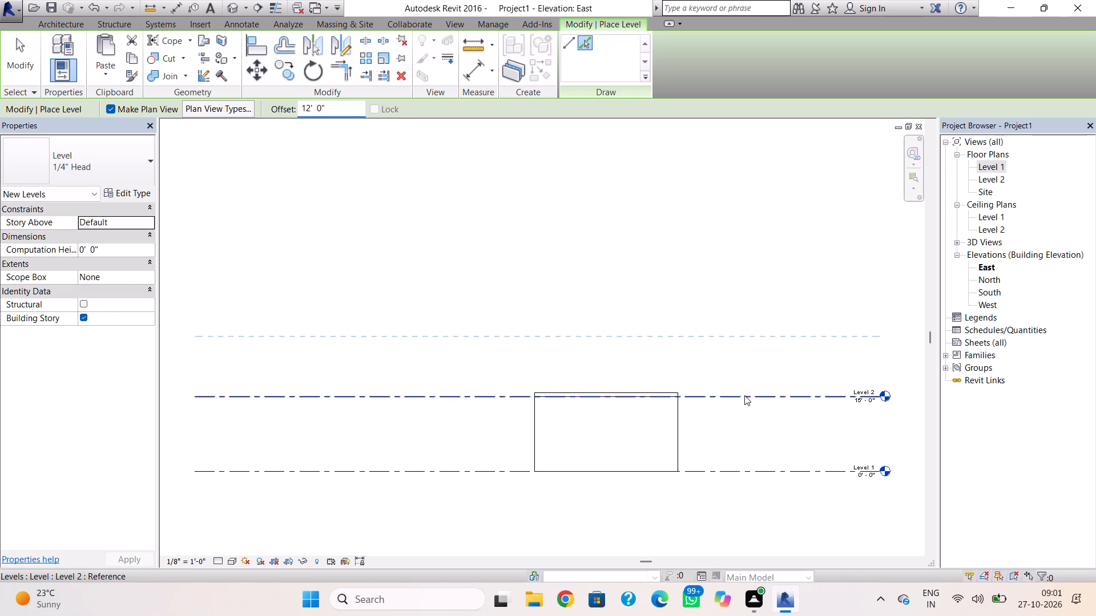
left_click(744, 395)
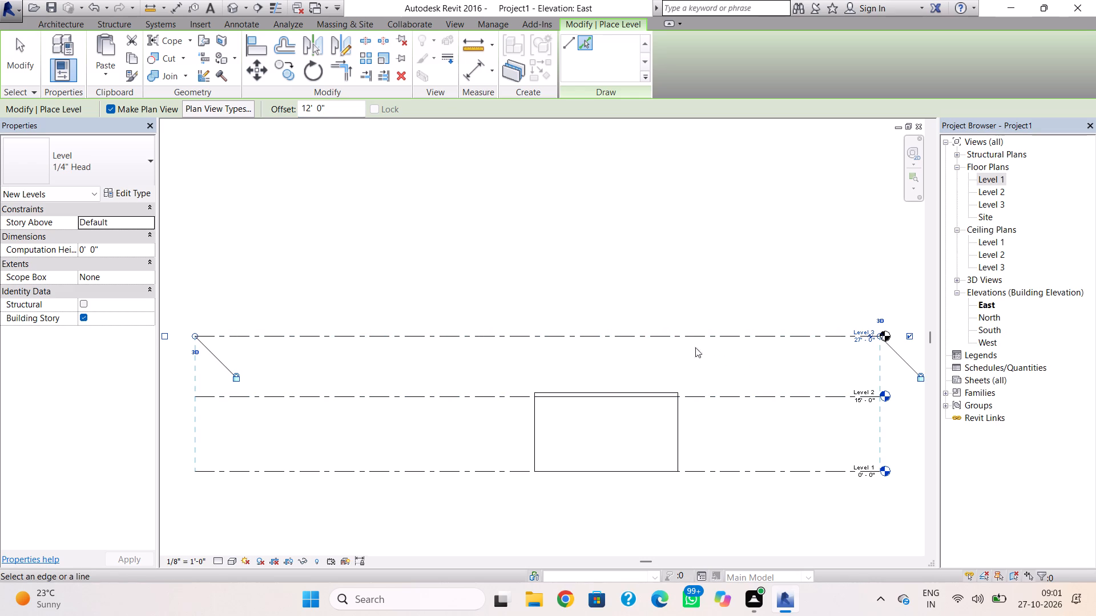
key("Escape")
key("Escape")
key("Escape")
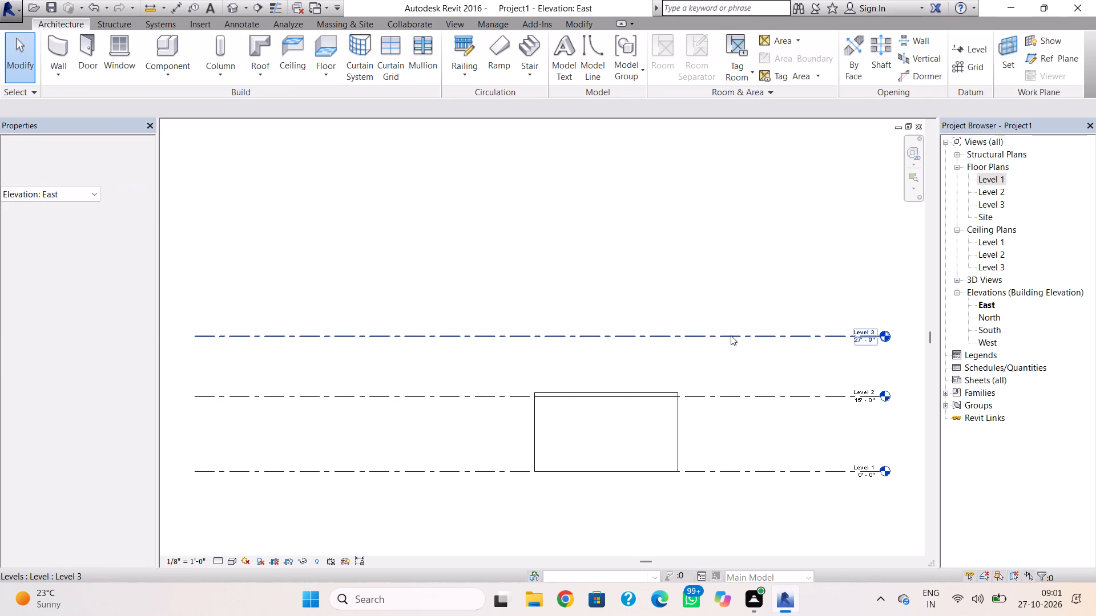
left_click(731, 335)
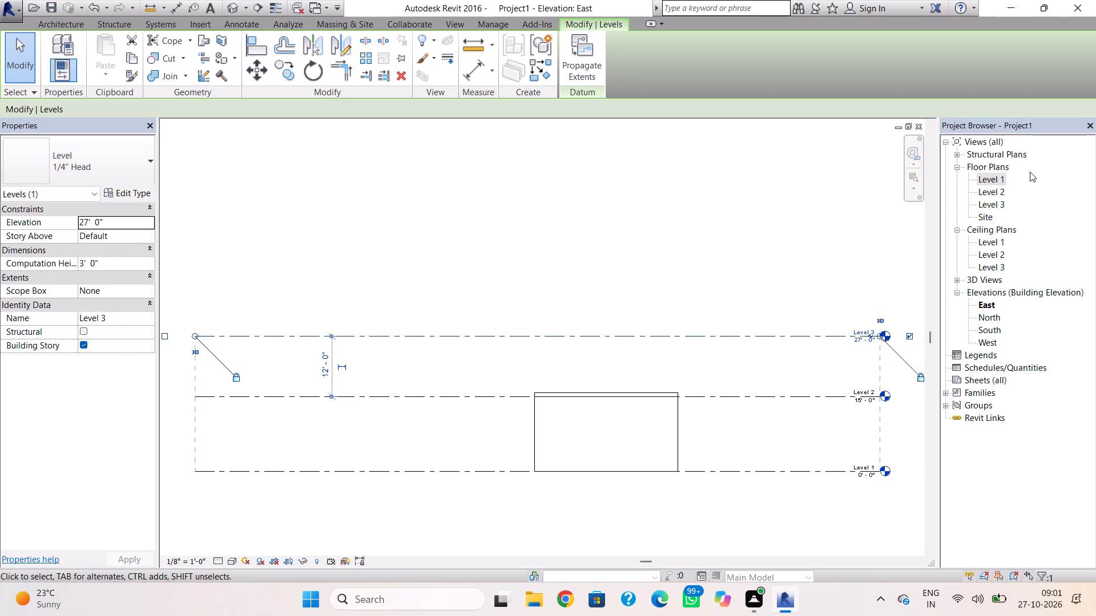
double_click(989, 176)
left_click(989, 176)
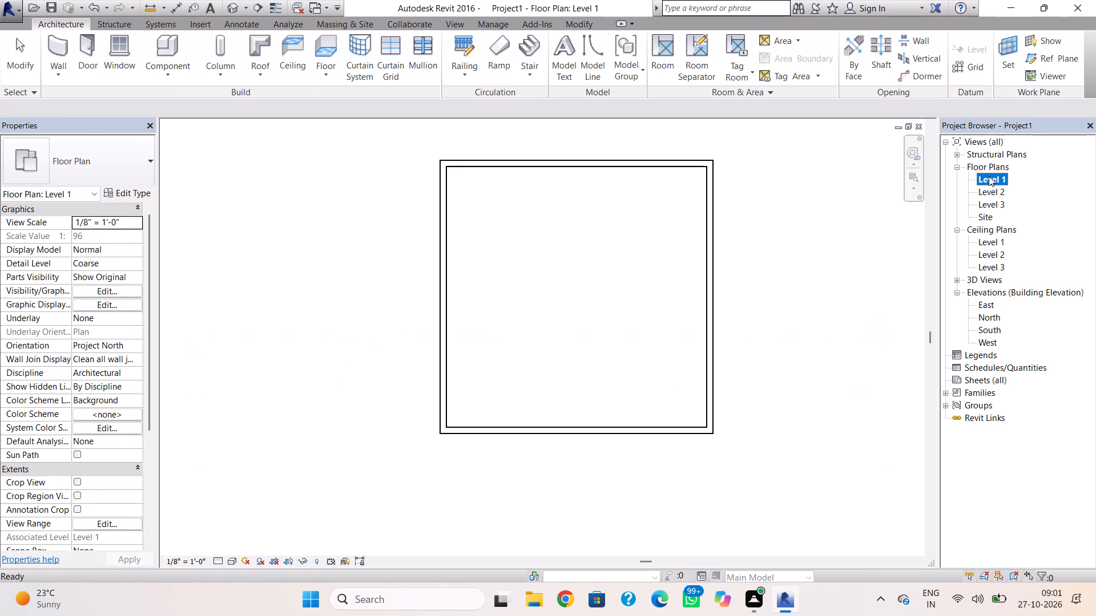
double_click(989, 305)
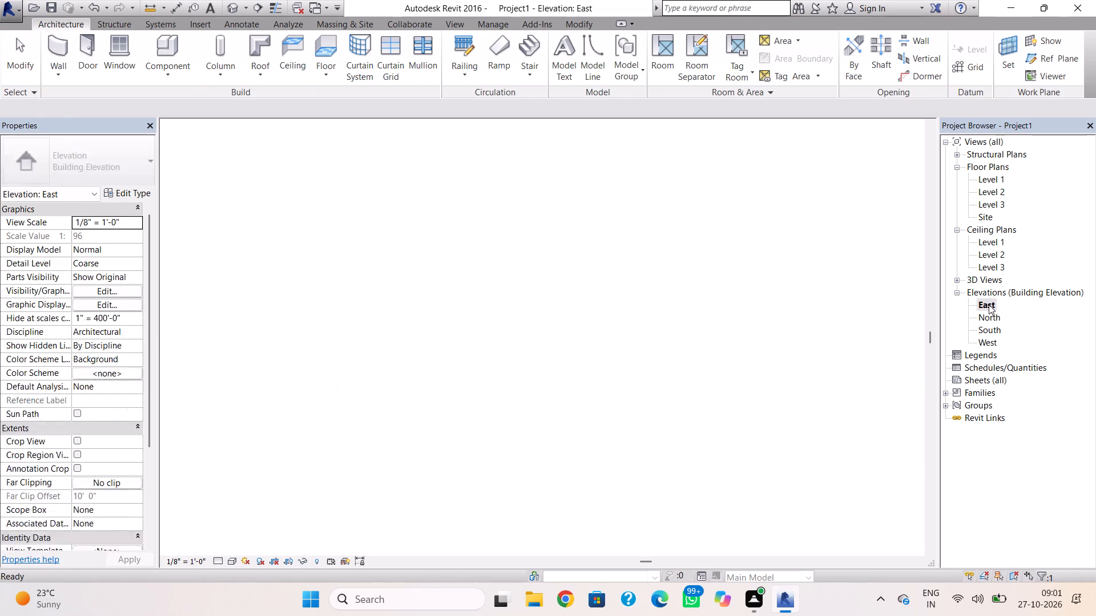
Add two more levels above Level 3 in the East elevation, each offset 12' from the level below it.
left_click(995, 179)
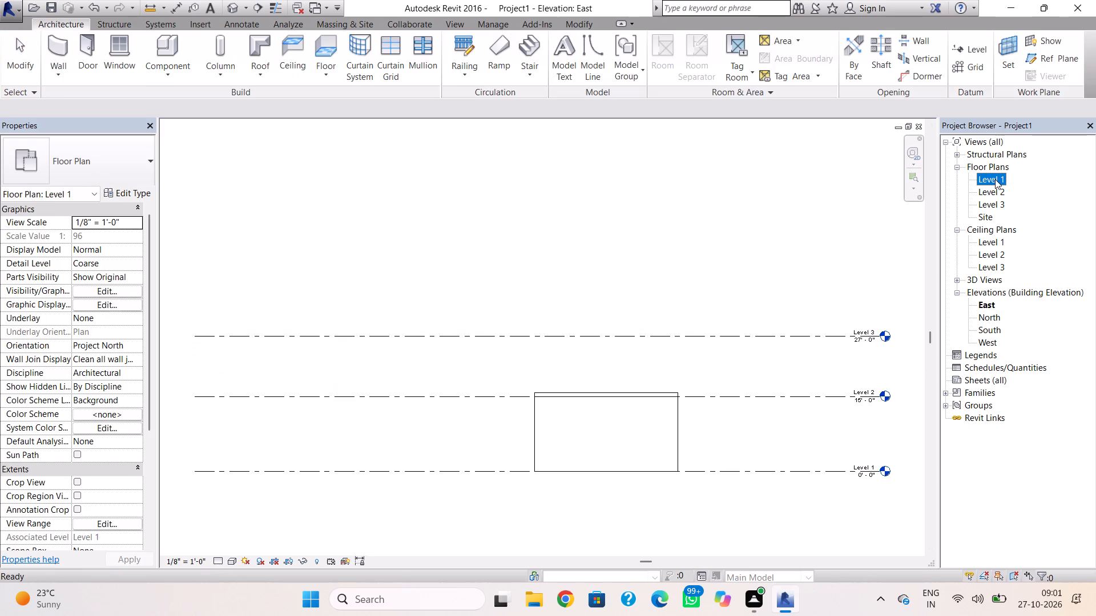
left_click(966, 50)
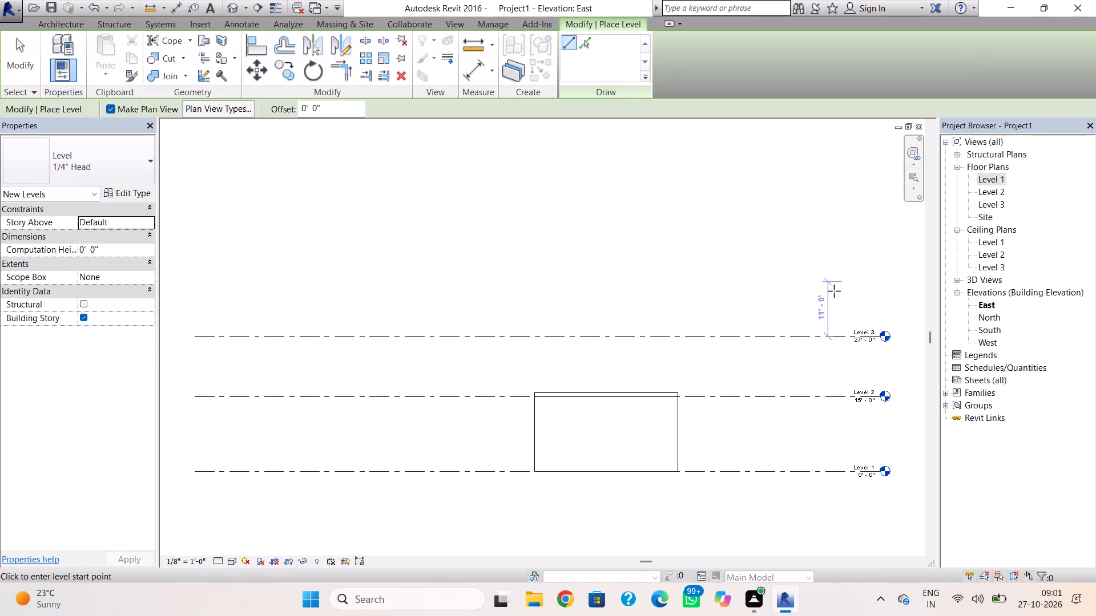
left_click(591, 50)
left_click(355, 111)
left_click_drag(355, 111, 353, 112)
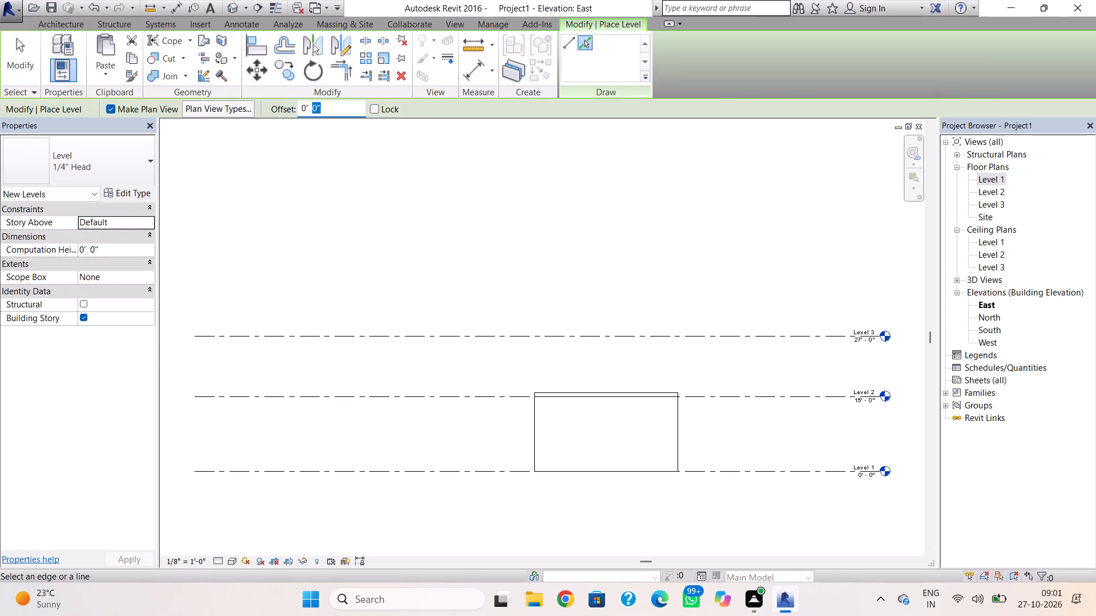
left_click_drag(353, 112, 296, 128)
type("12")
key("apostrophe")
key("Return")
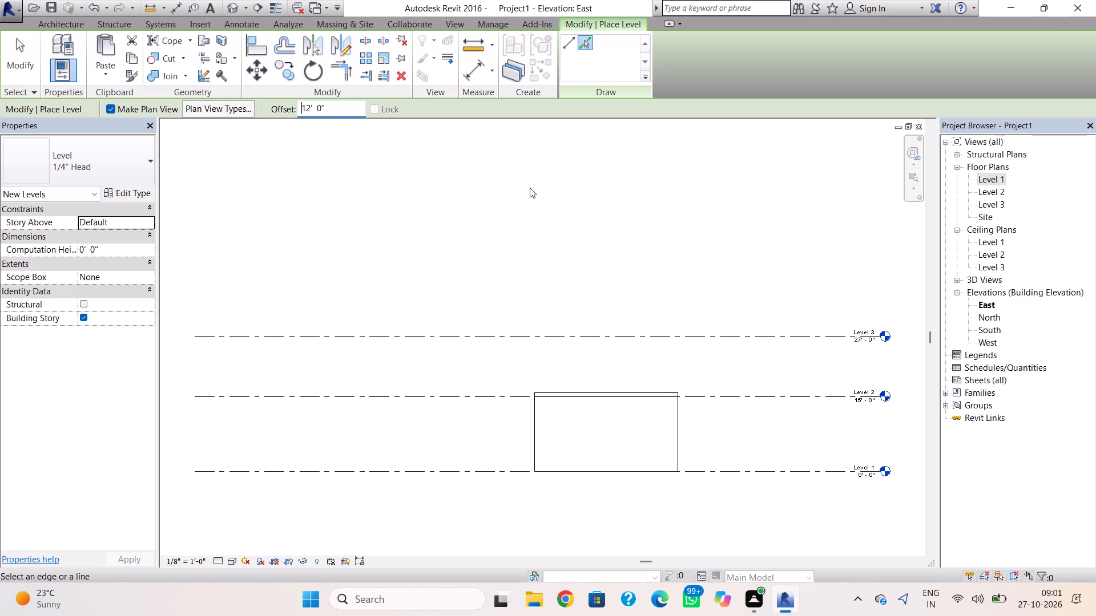
left_click(775, 332)
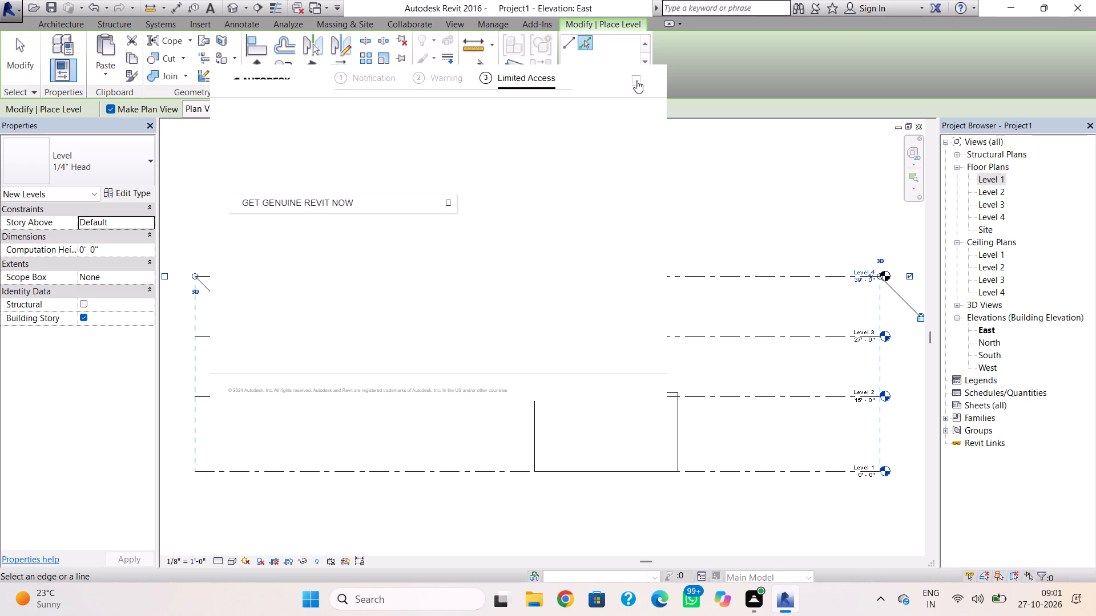
left_click(636, 80)
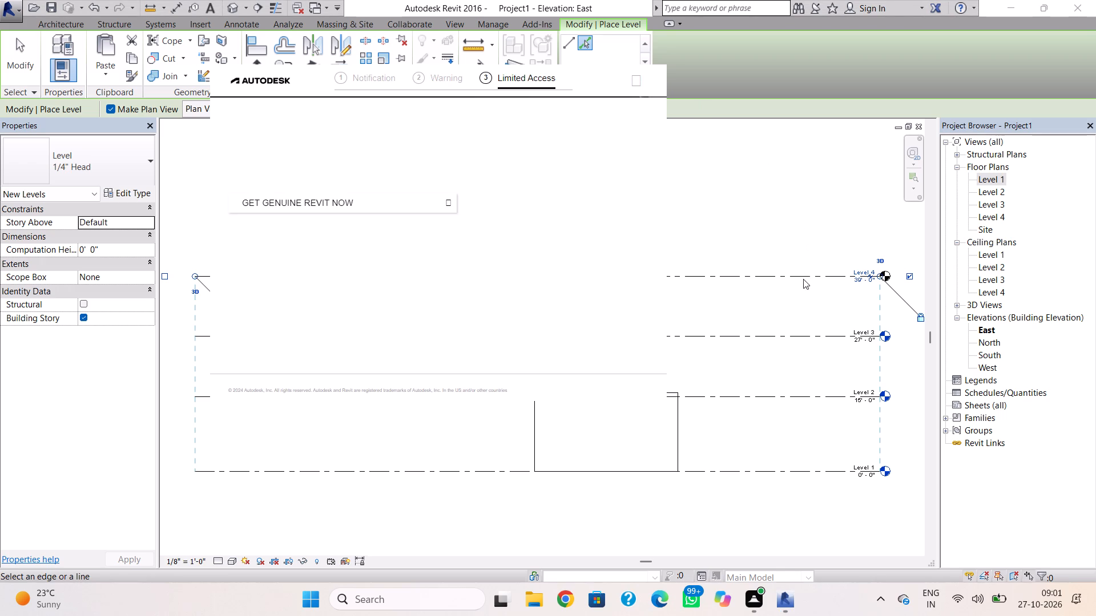
left_click(635, 85)
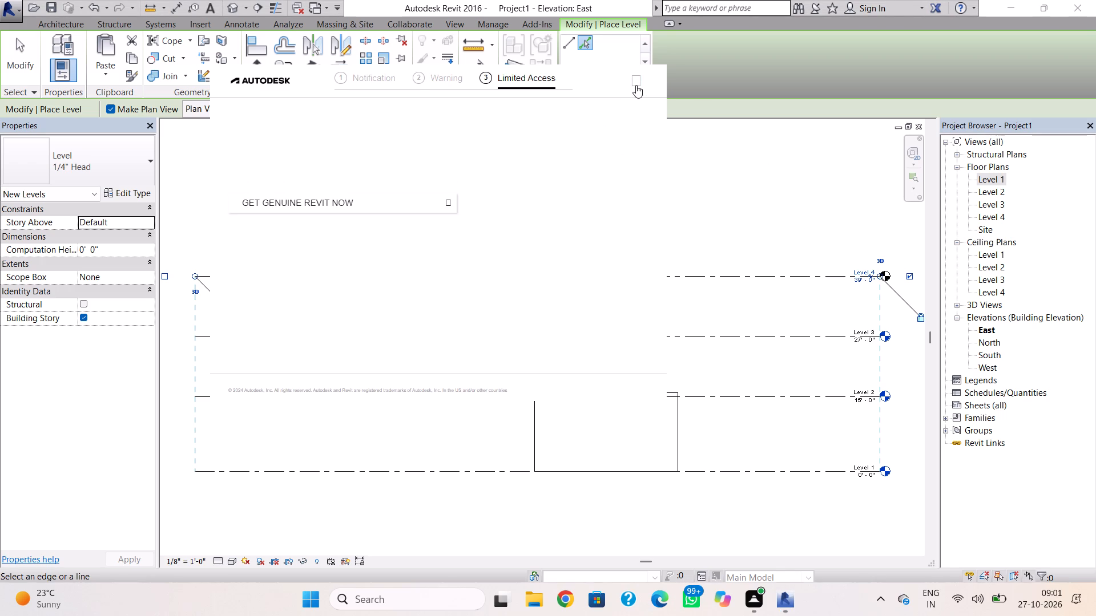
left_click(728, 272)
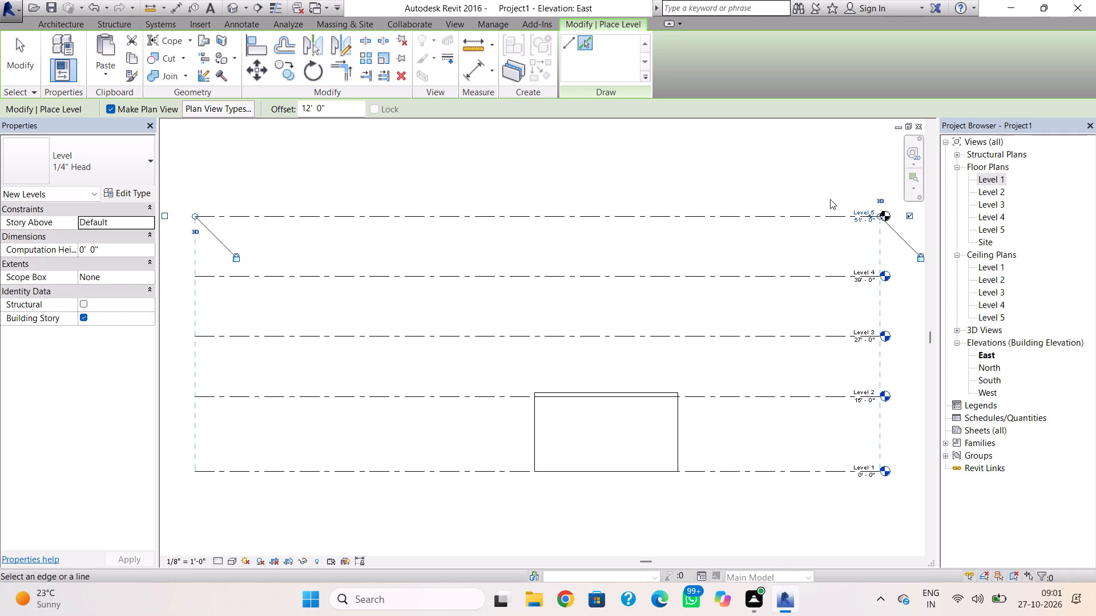
Create a rectangular Generic - 12" floor on Level 1, about 31'-6" deep, with its edges slightly outside the exterior walls.
left_click(995, 177)
left_click(995, 177)
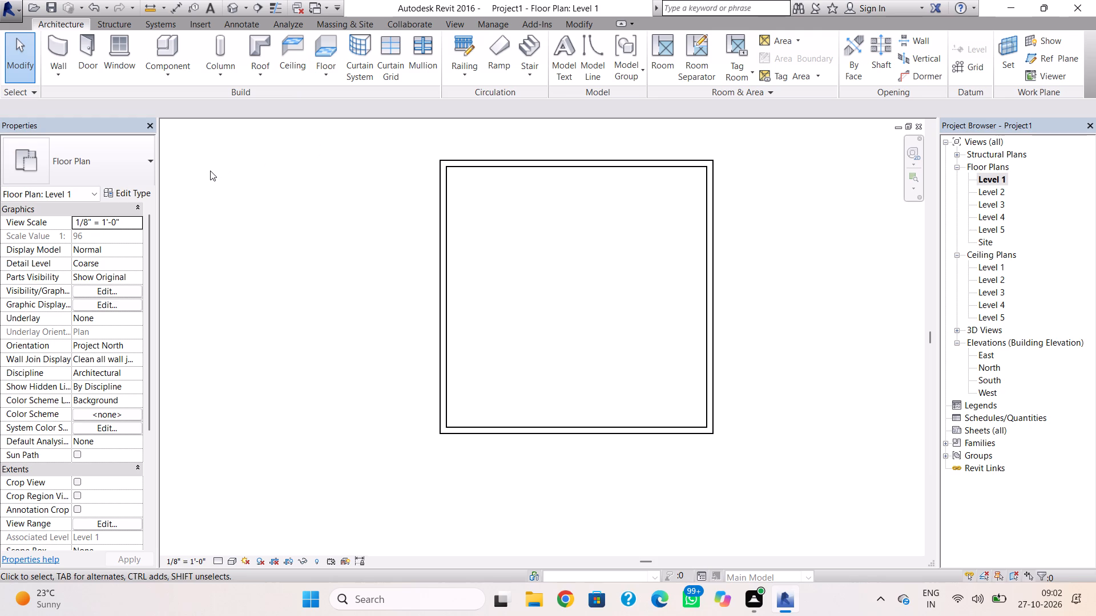
left_click(337, 48)
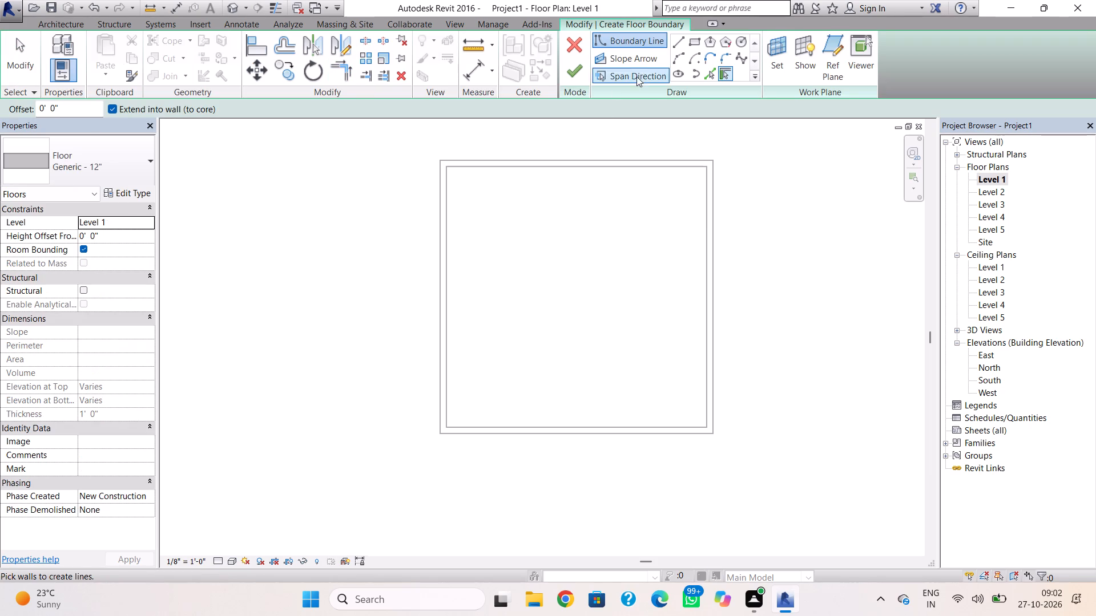
left_click(691, 43)
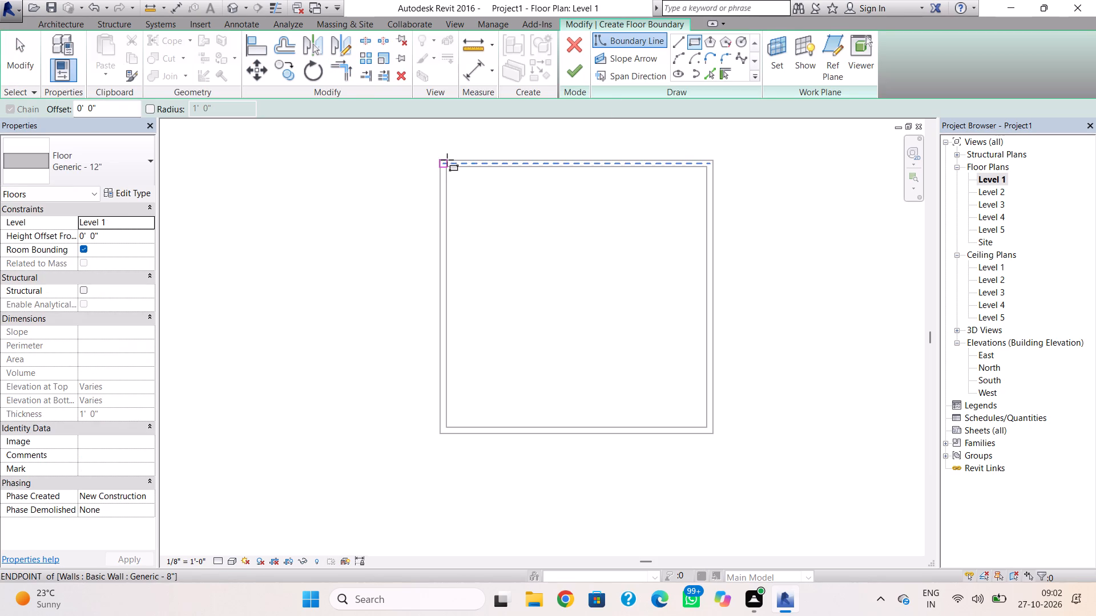
left_click(432, 151)
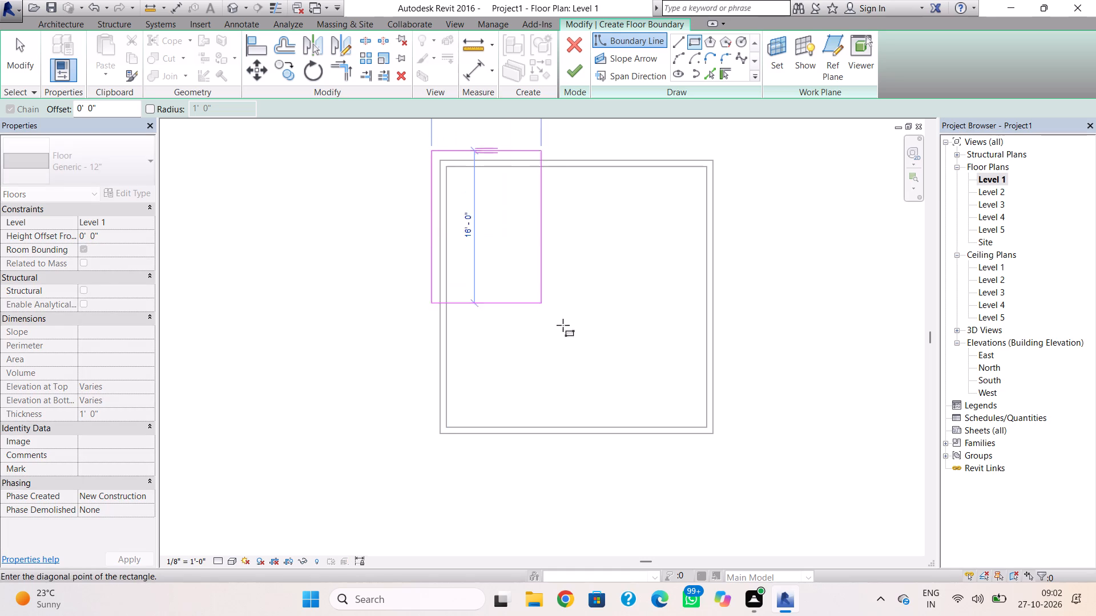
left_click(726, 451)
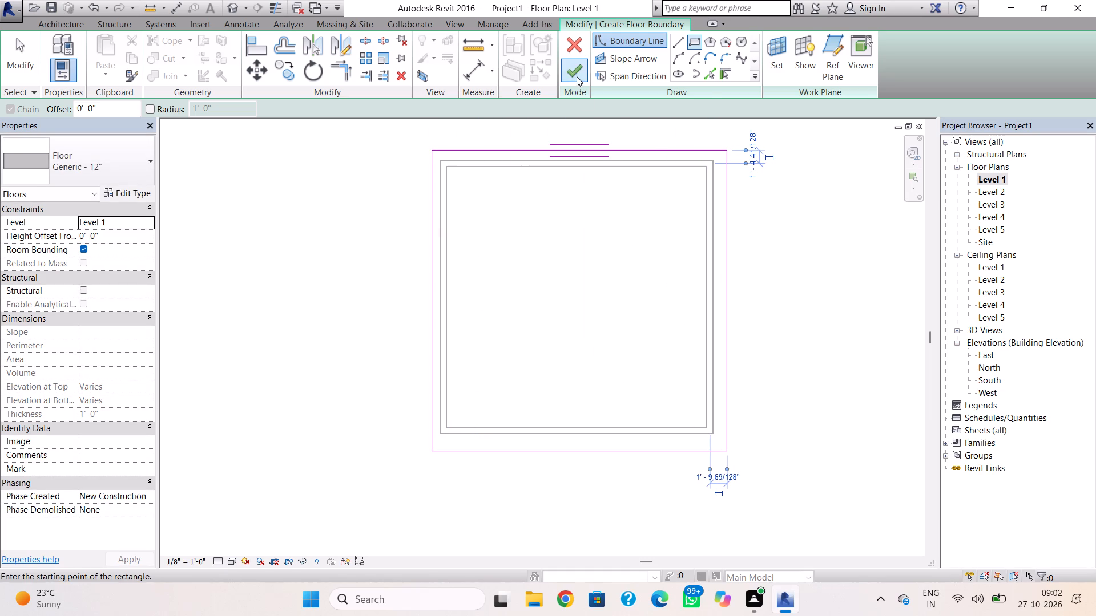
left_click(577, 76)
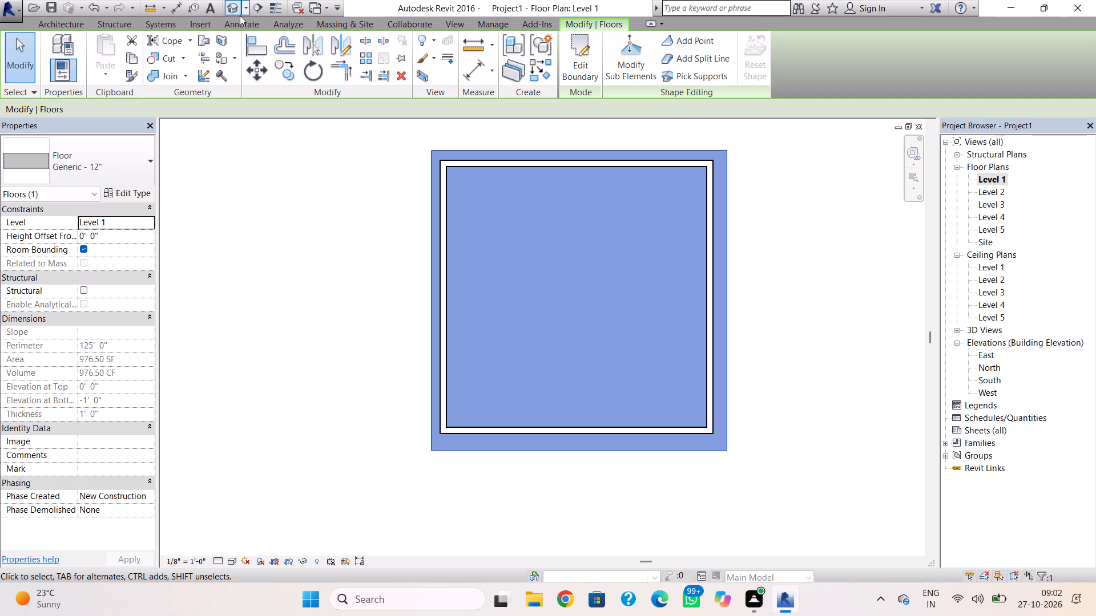
Open the 3D view to examine the building with its floor slab, and close the Autodesk notification.
left_click(235, 11)
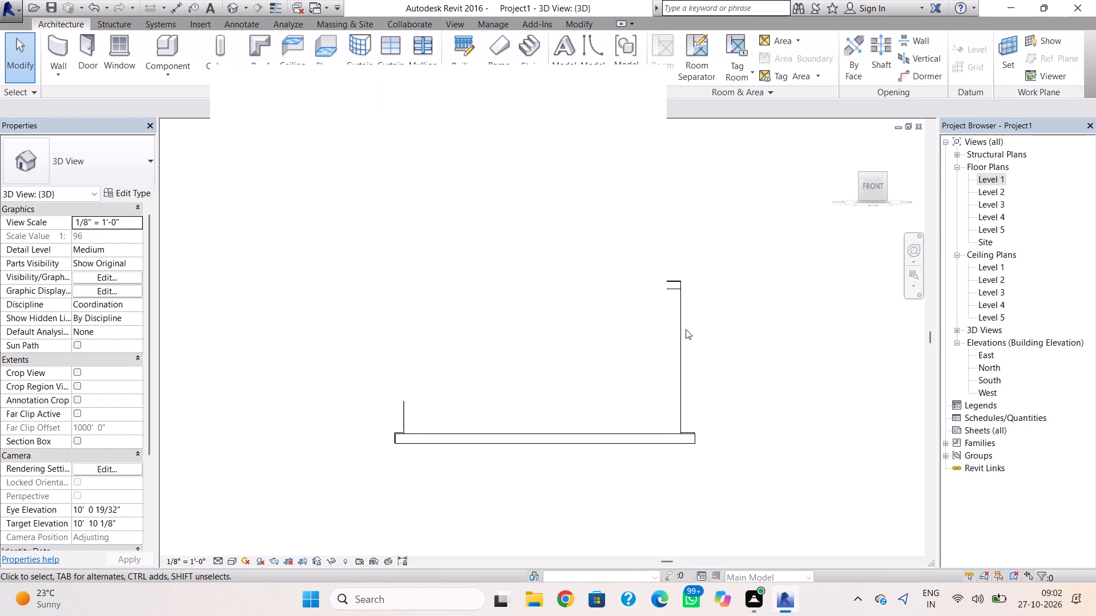
left_click(646, 87)
left_click(632, 83)
left_click(634, 82)
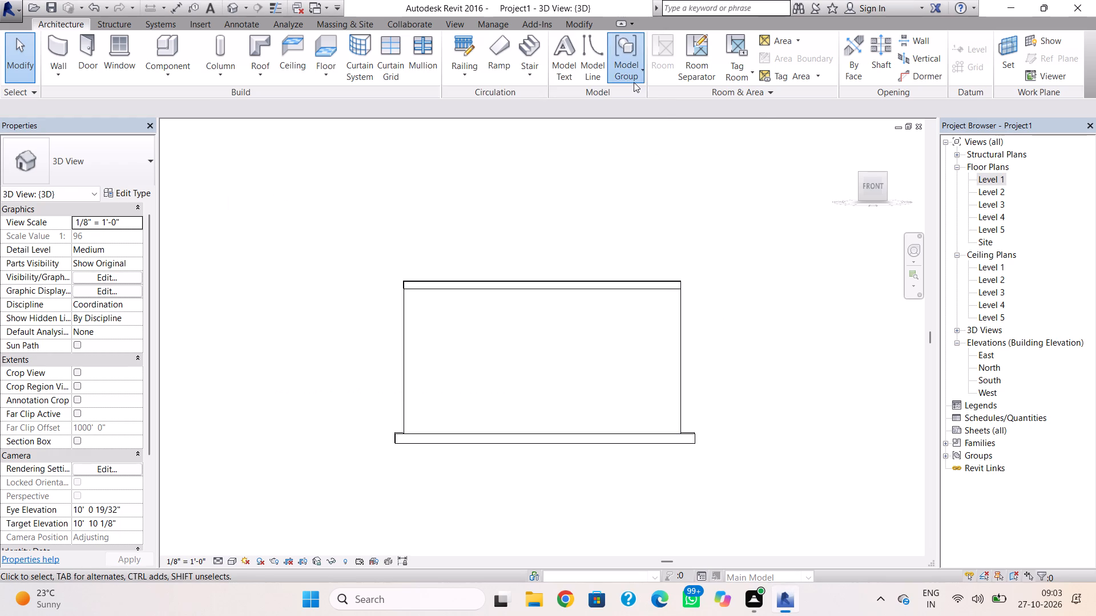
key("Escape")
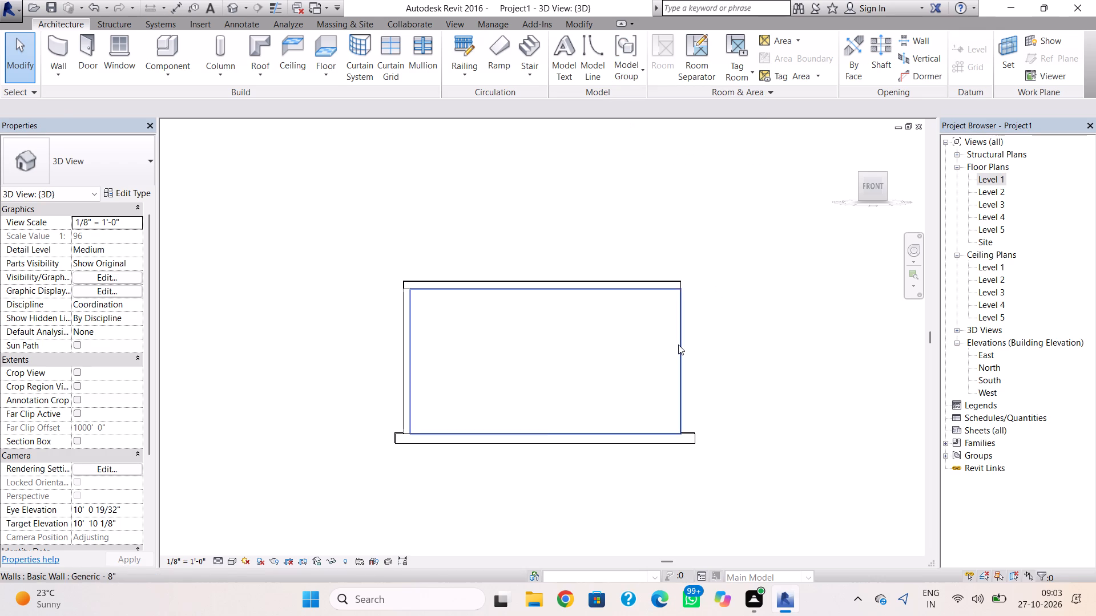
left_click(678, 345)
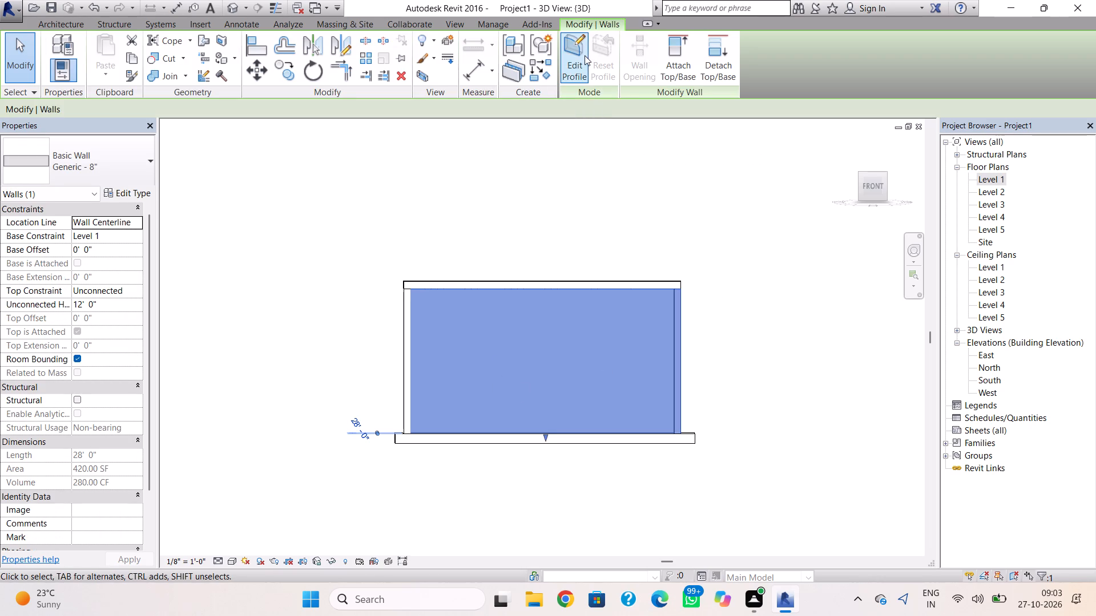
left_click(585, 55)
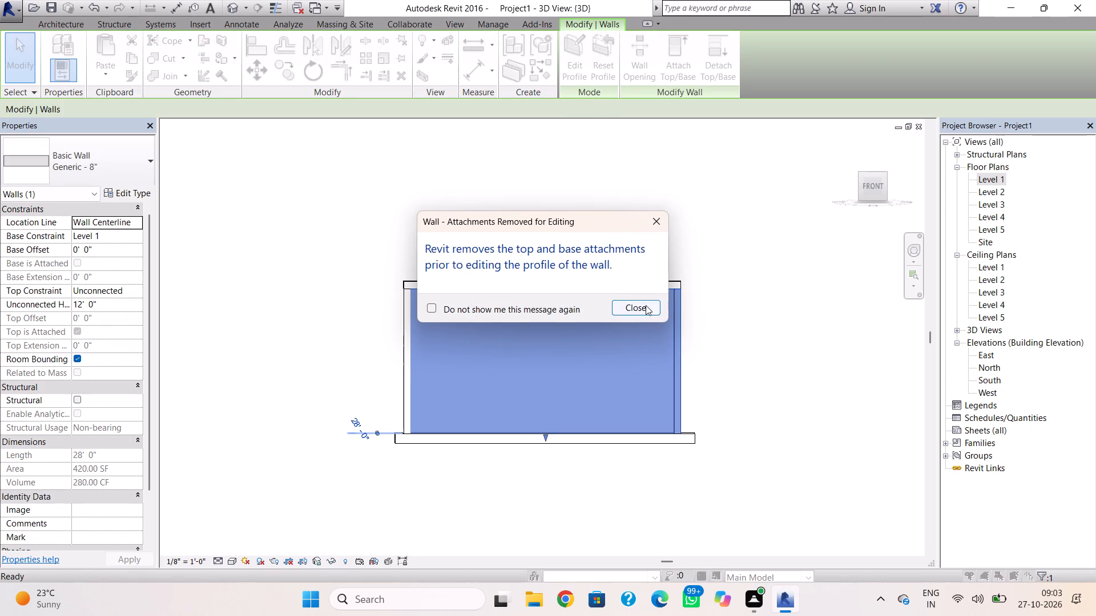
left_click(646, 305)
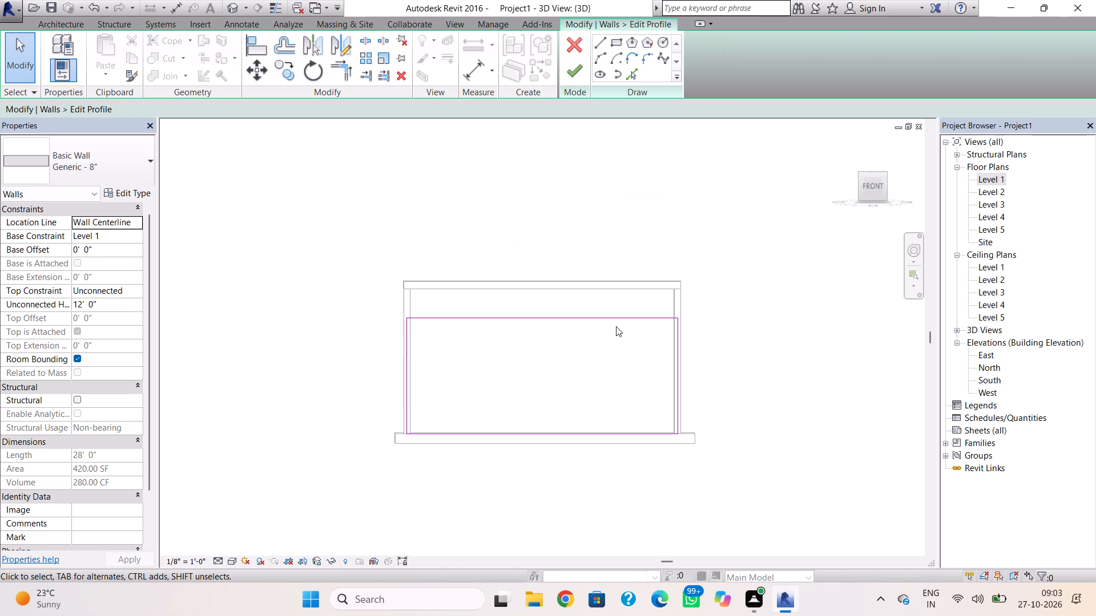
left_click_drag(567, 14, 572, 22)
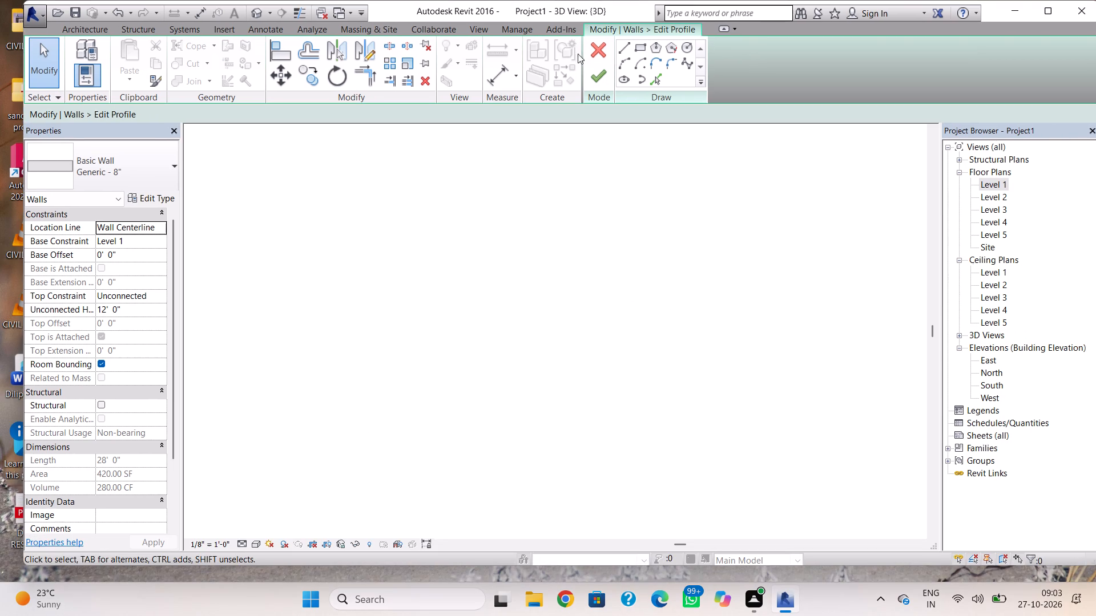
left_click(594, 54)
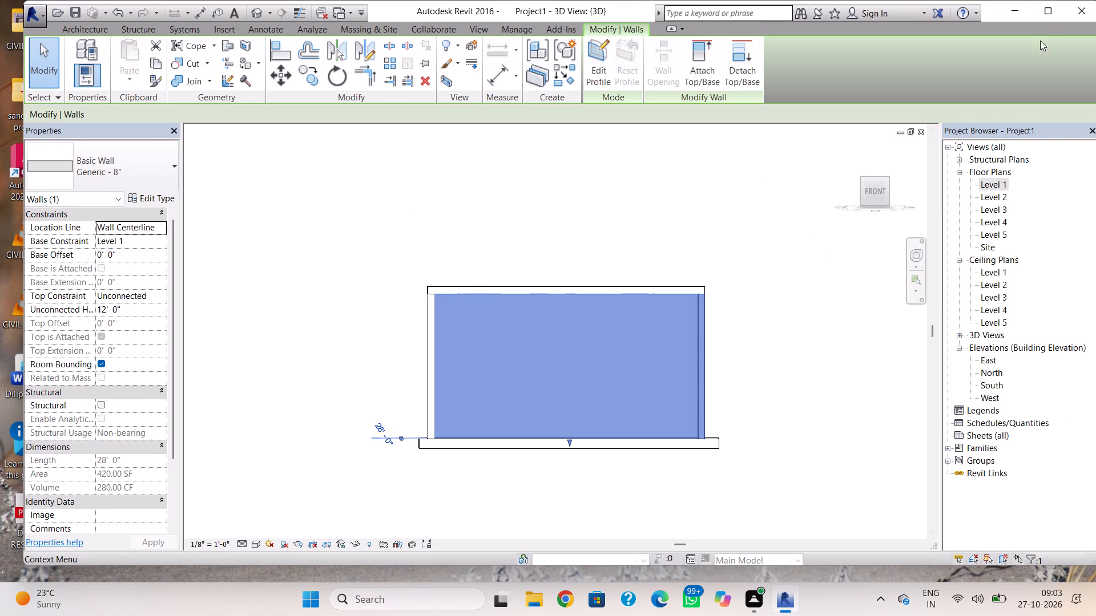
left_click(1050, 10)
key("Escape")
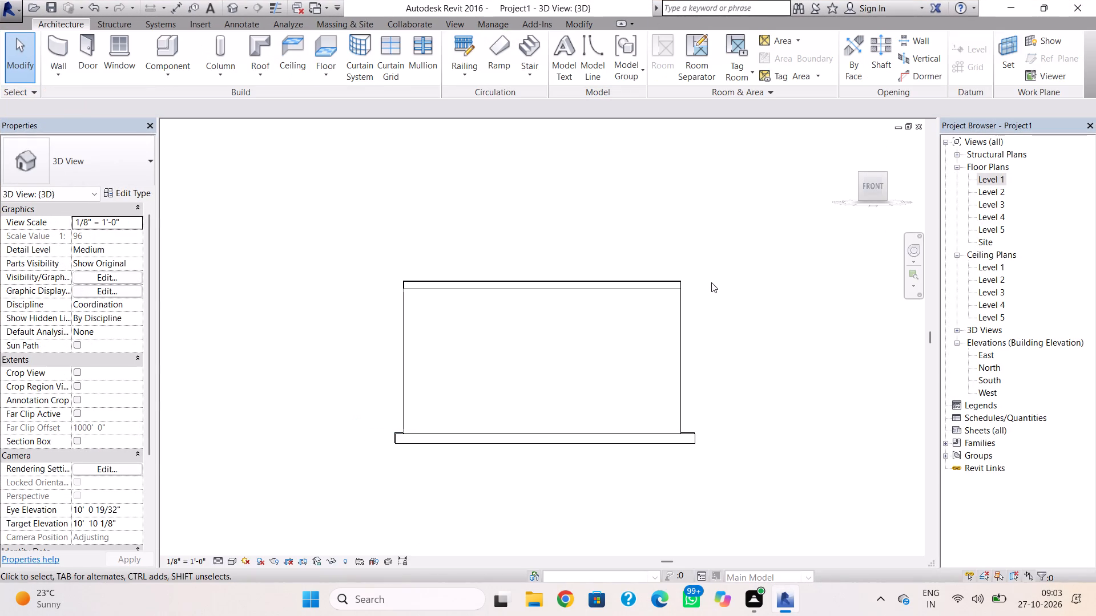
Examine the exterior walls in the 3D view and in the East, North, South and West elevations.
left_click(677, 316)
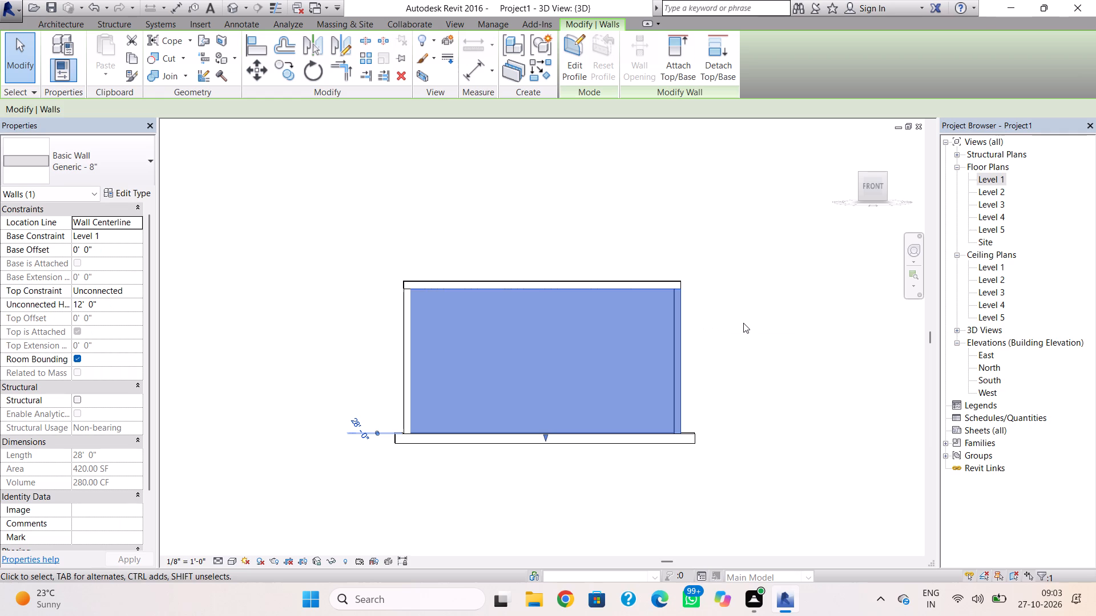
right_click_drag(742, 325, 615, 357, "shift")
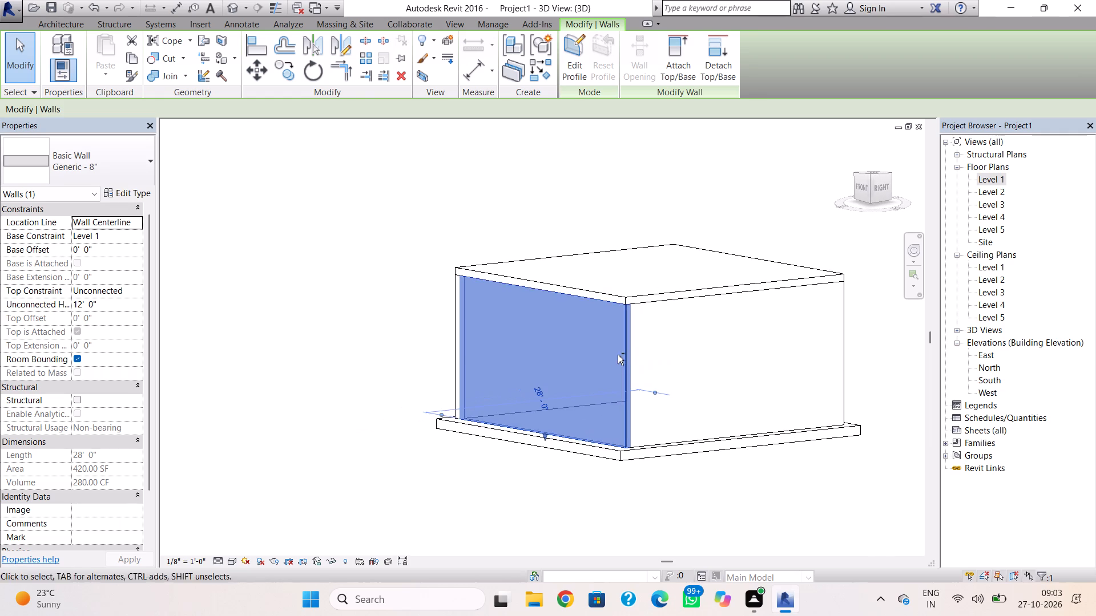
left_click(841, 319, "shift")
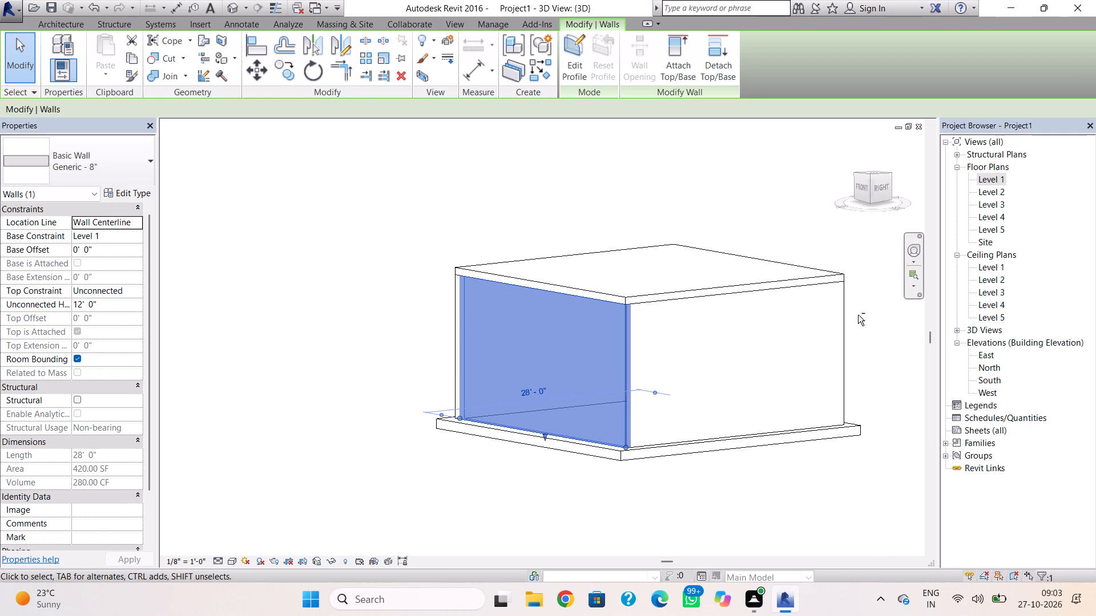
right_click_drag(858, 315, 609, 329, "shift")
left_click(619, 346)
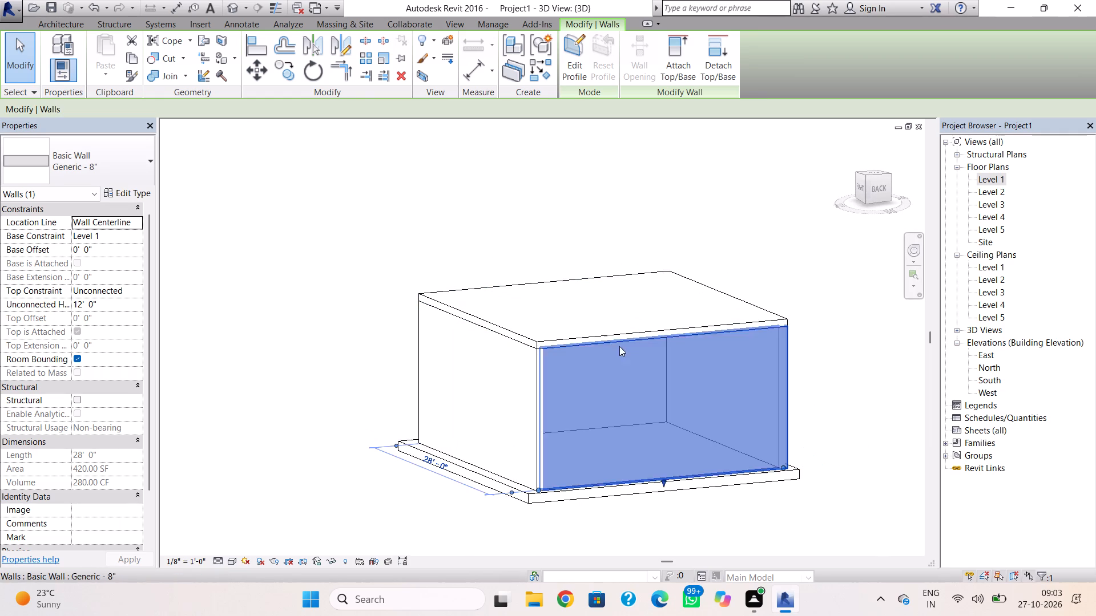
double_click(987, 356)
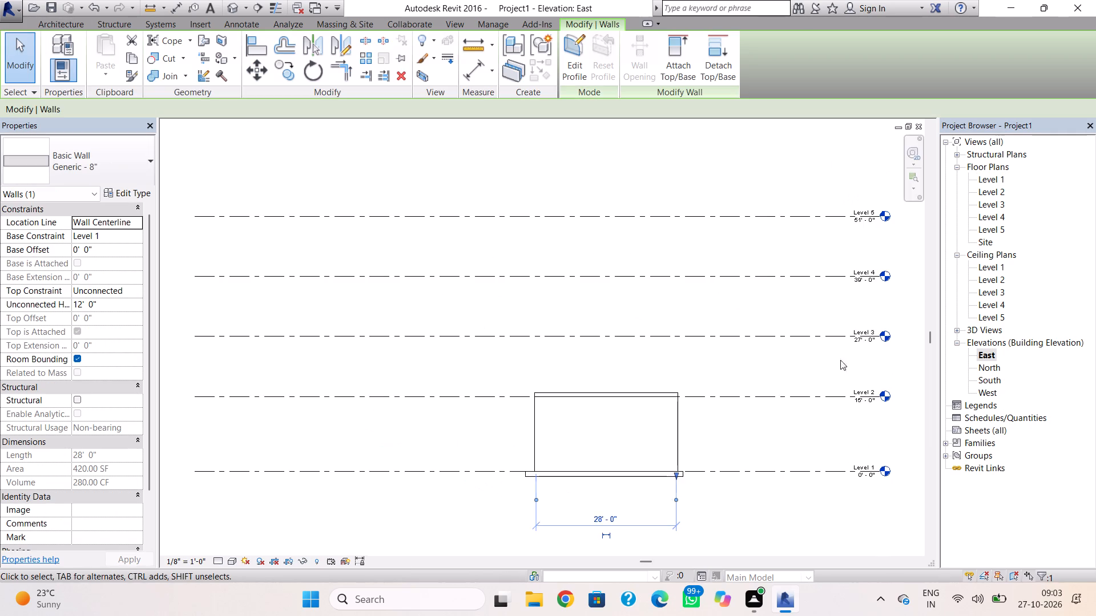
left_click(680, 436)
left_click(679, 414)
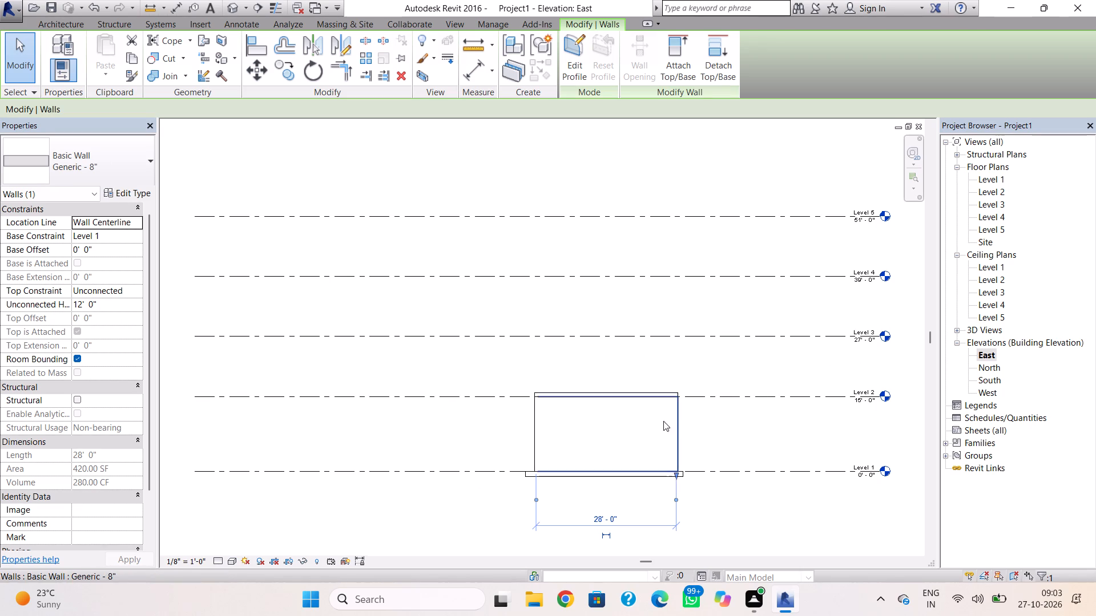
left_click(536, 442)
left_click(581, 454)
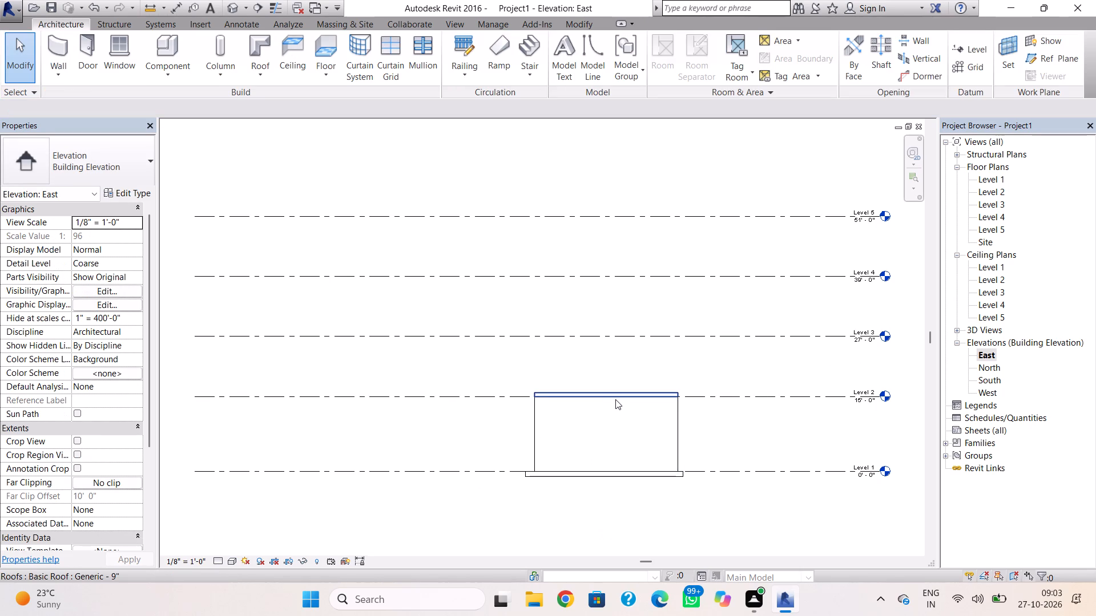
right_click_drag(687, 422, 674, 425, "shift")
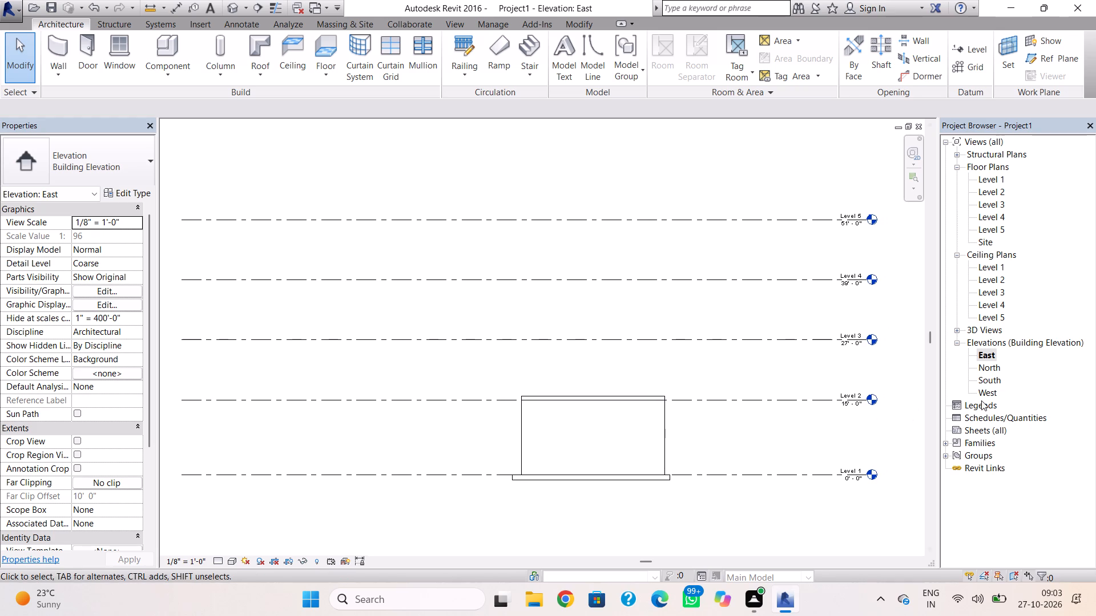
double_click(993, 368)
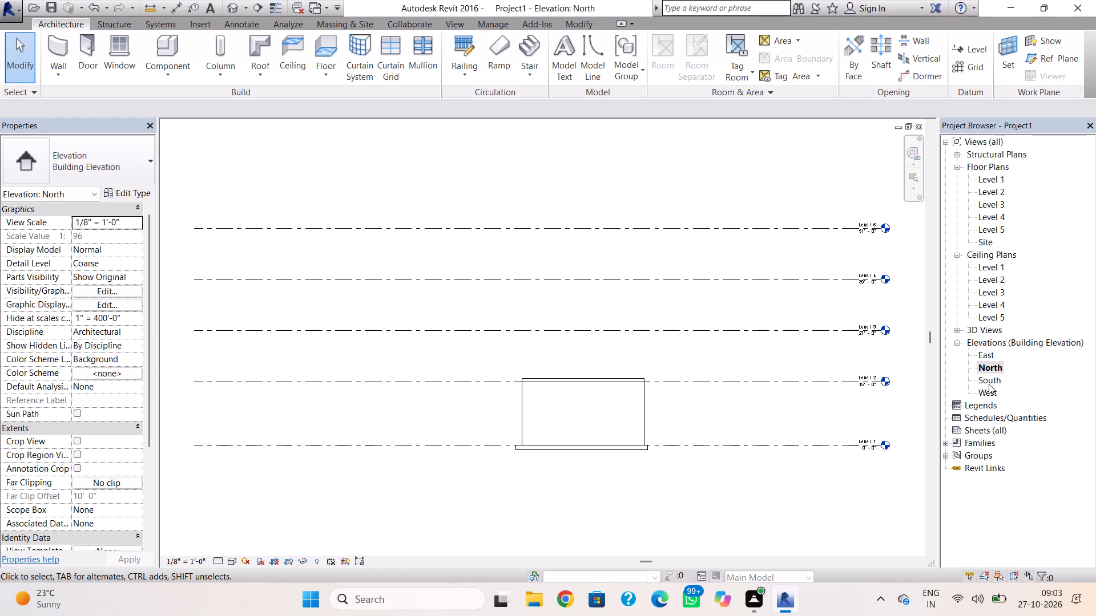
double_click(989, 384)
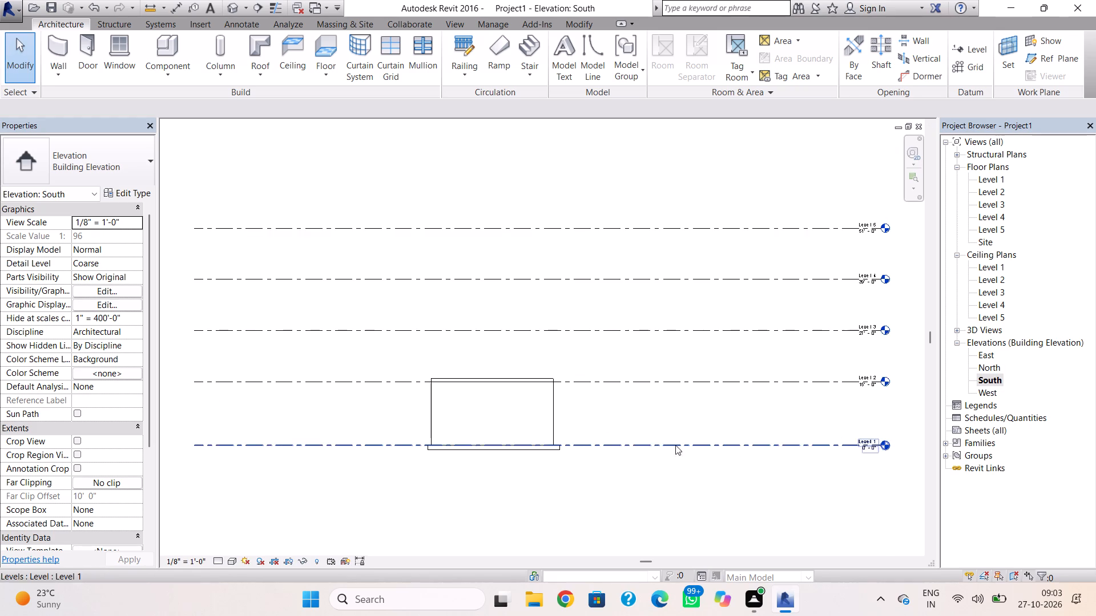
left_click(550, 423)
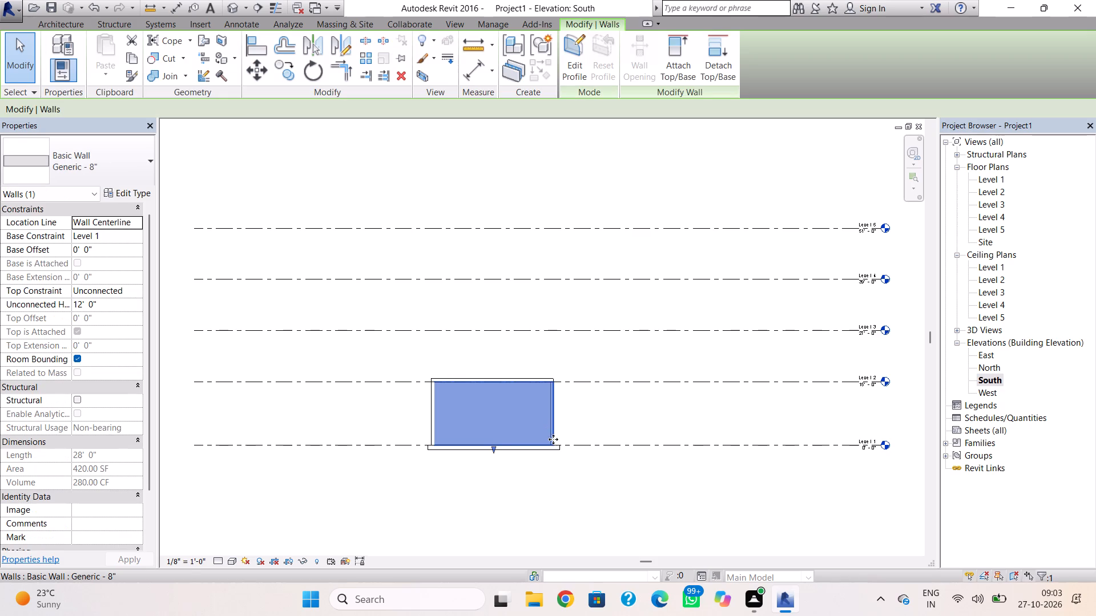
double_click(995, 393)
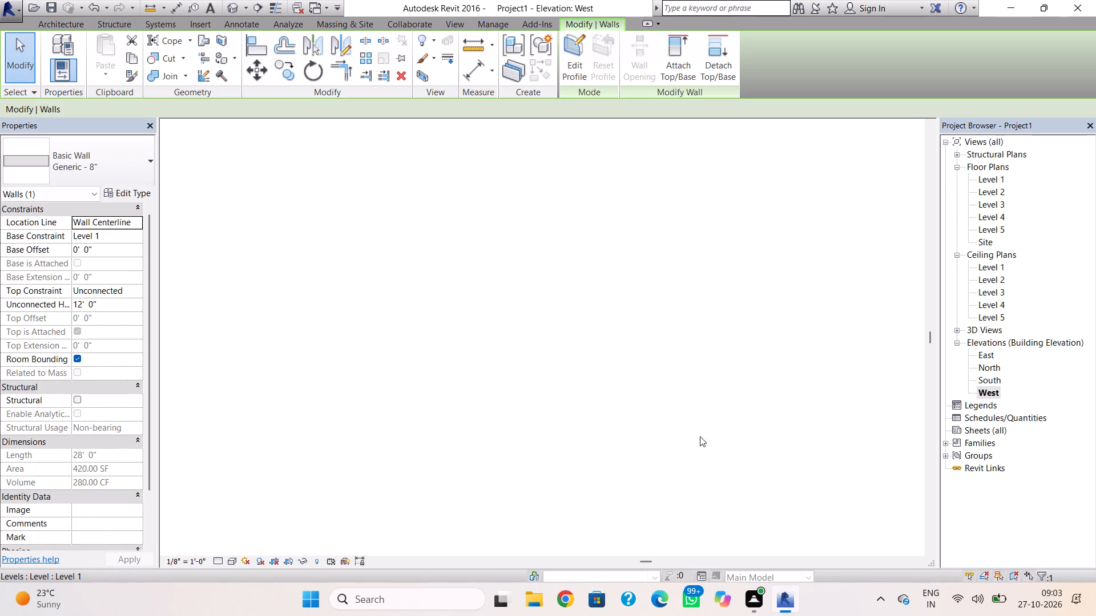
left_click(539, 402)
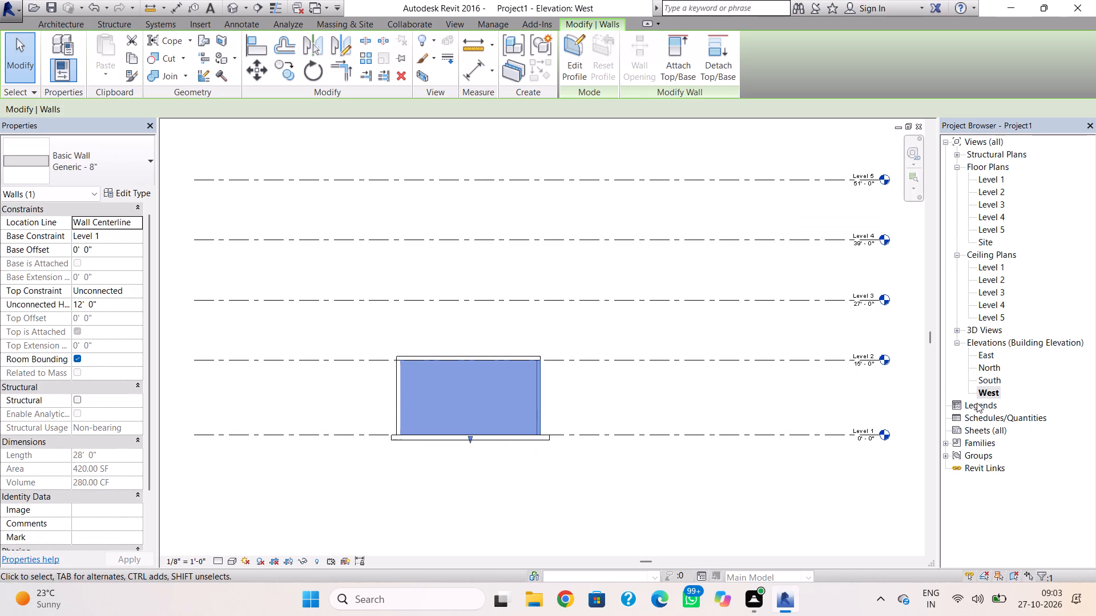
double_click(998, 355)
double_click(985, 356)
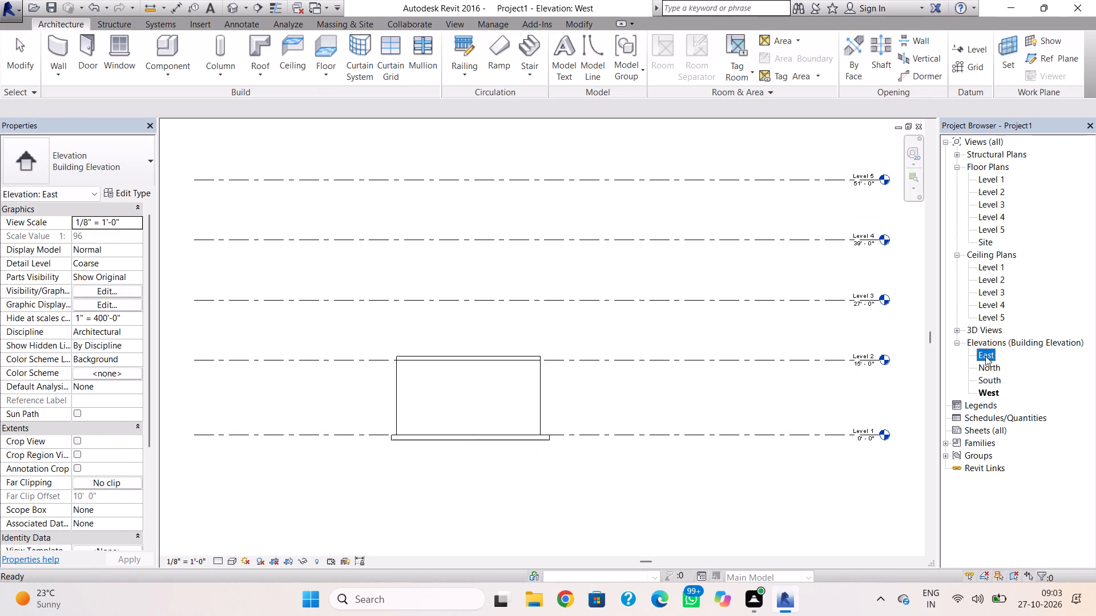
left_click(667, 432)
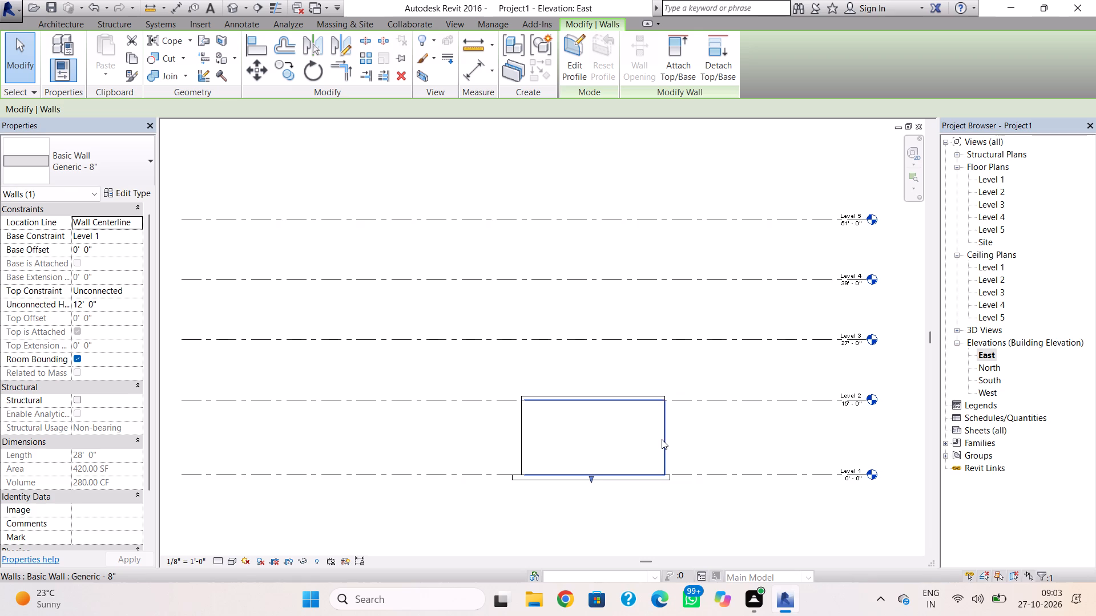
left_click(661, 440)
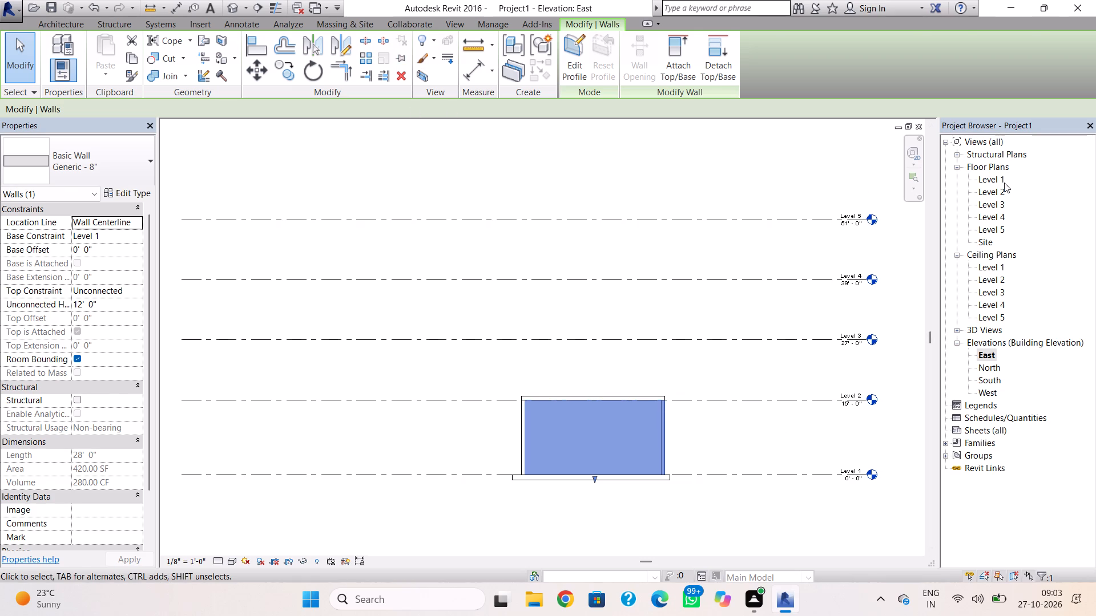
Return to the 3D view, close the Autodesk notification and examine the building from its front side.
left_click(989, 184)
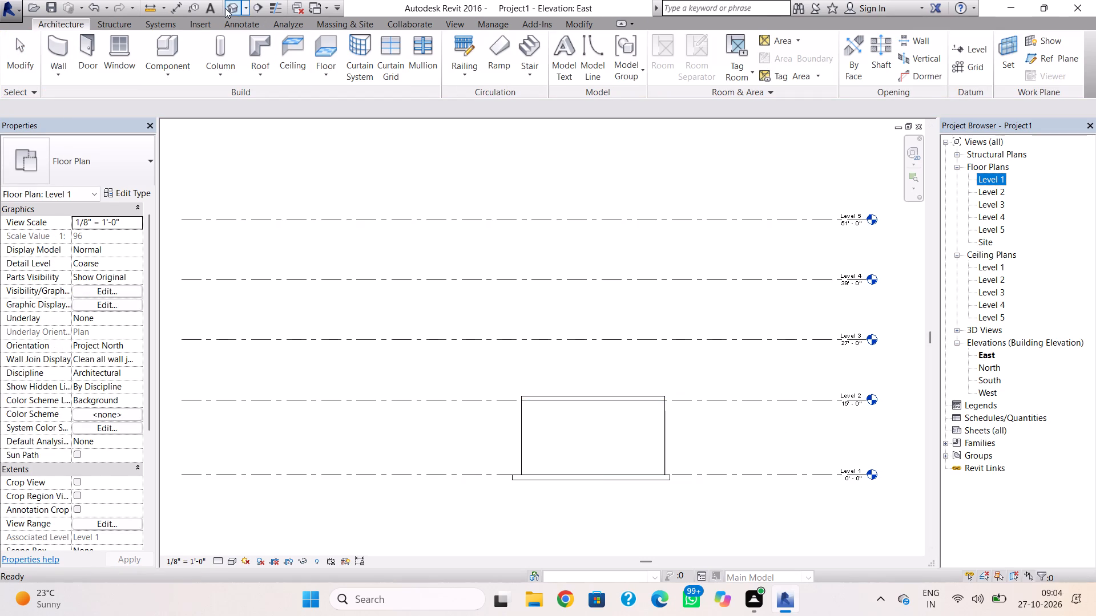
double_click(225, 7)
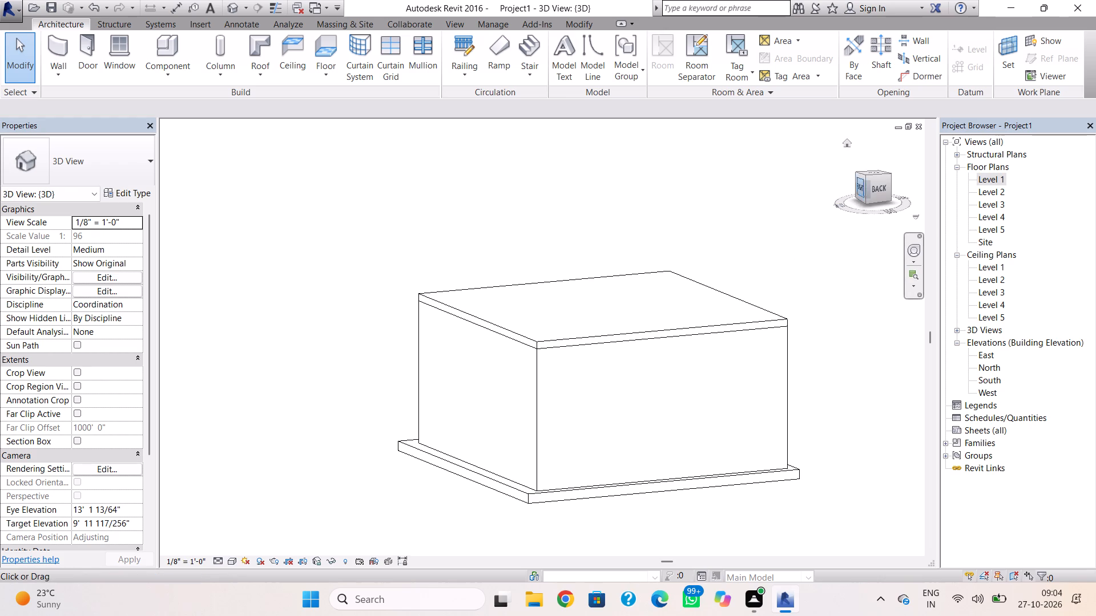
left_click_drag(865, 194, 918, 193)
right_click_drag(883, 198, 885, 198, "shift")
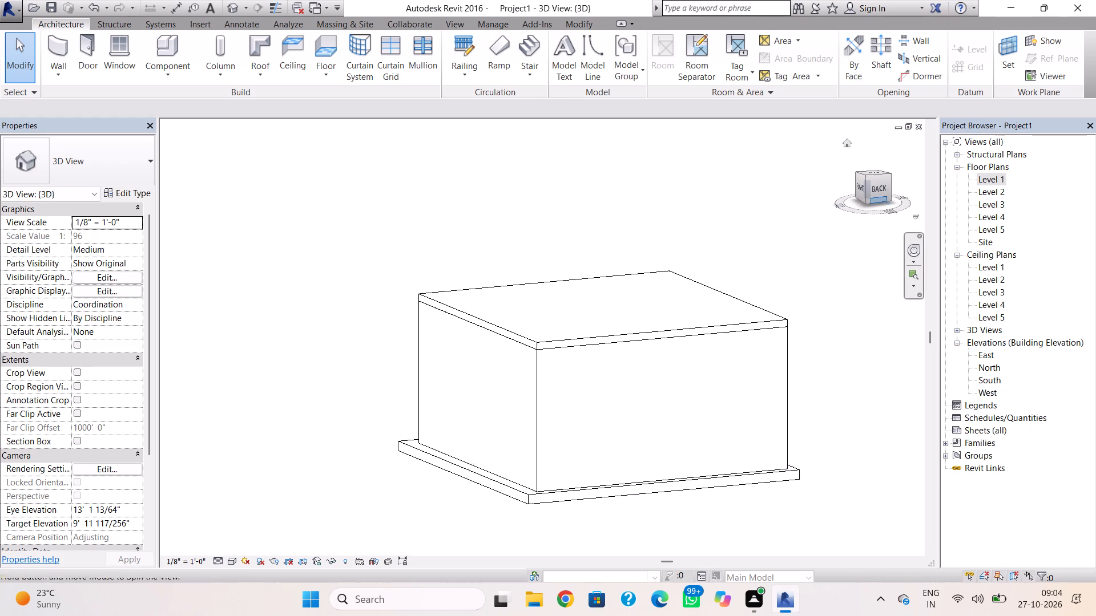
right_click_drag(885, 198, 953, 200, "shift")
right_click_drag(502, 302, 828, 283, "shift")
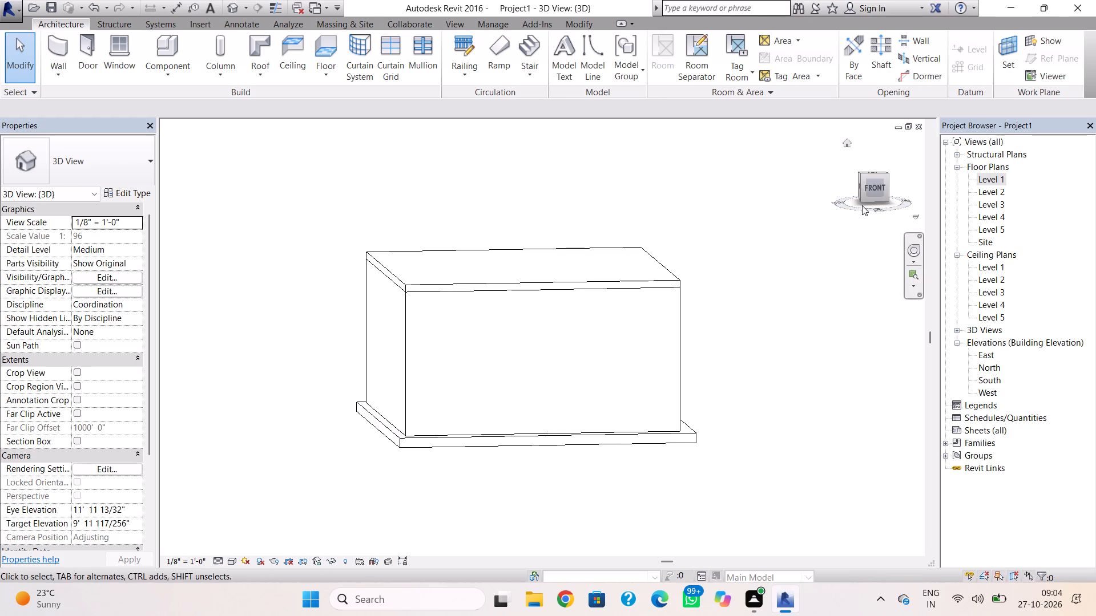
left_click(878, 186)
double_click(878, 186)
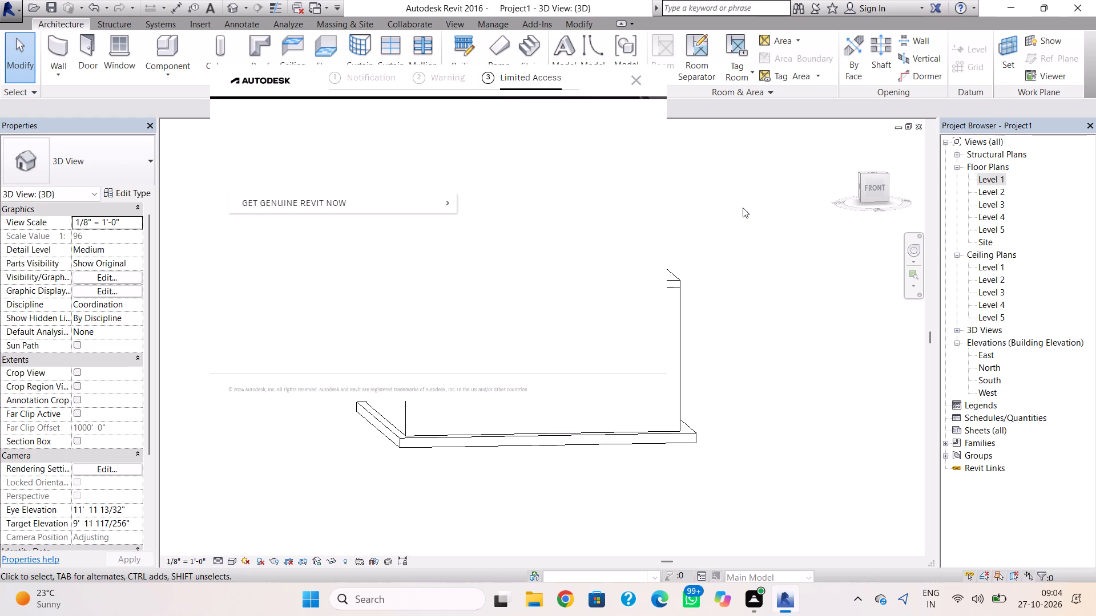
left_click(637, 74)
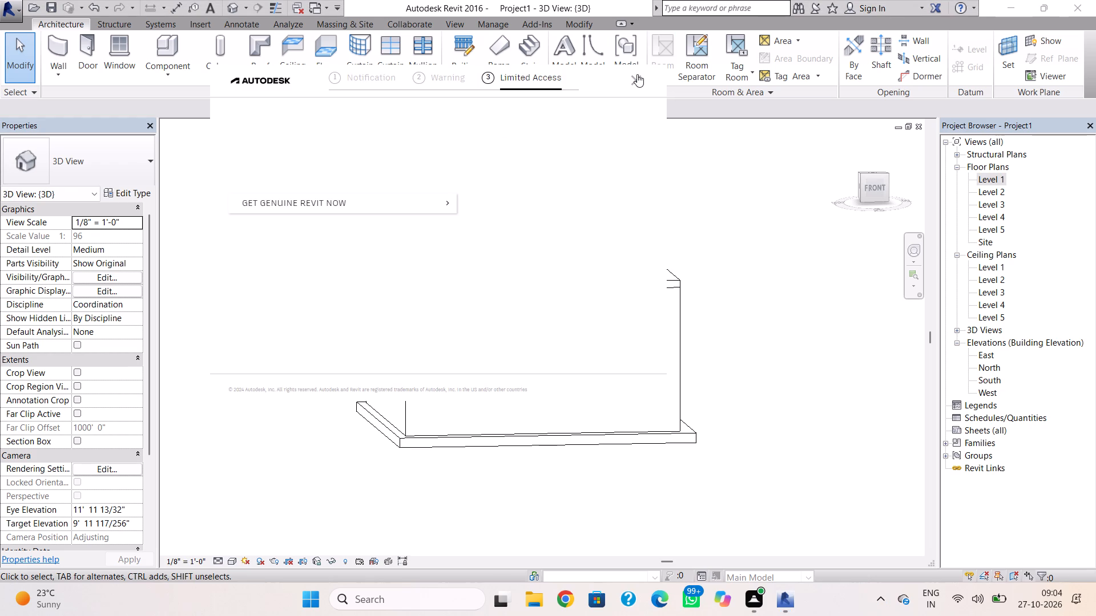
right_click_drag(718, 287, 694, 276, "shift")
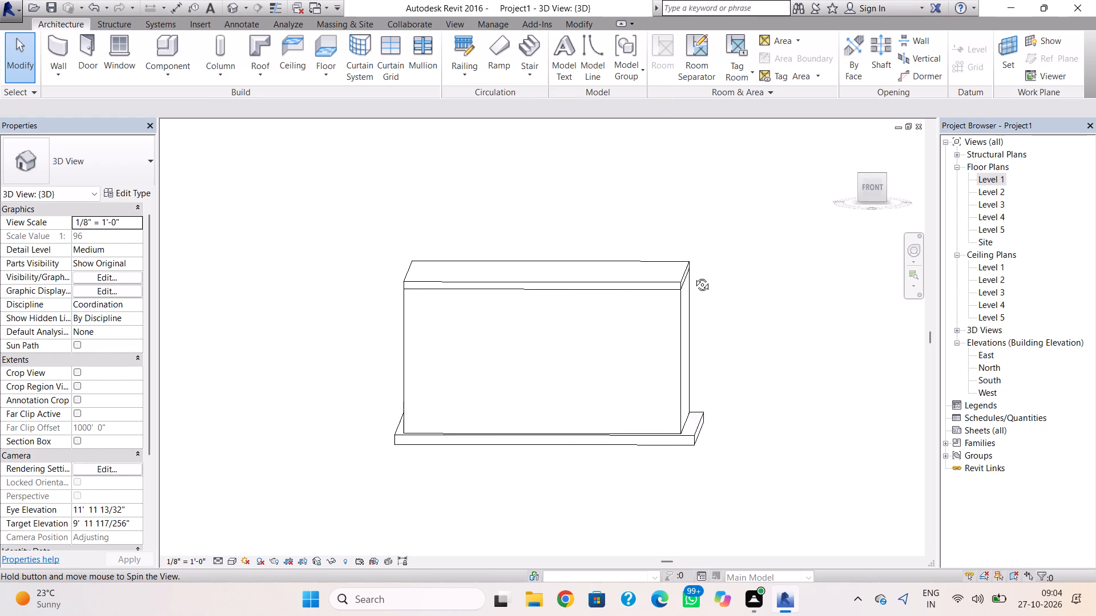
right_click_drag(694, 276, 698, 257, "shift")
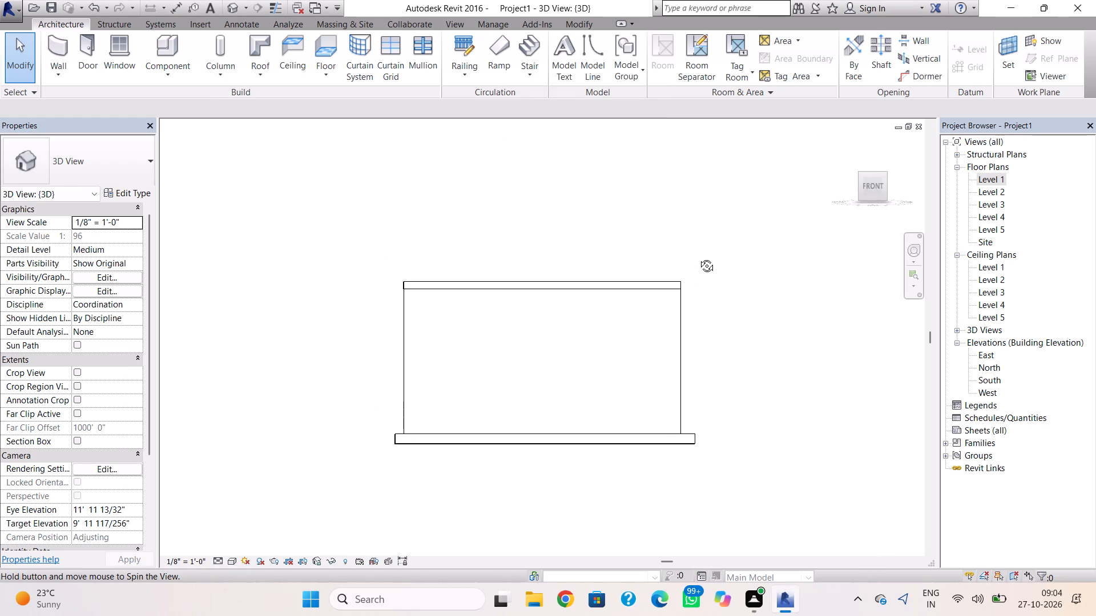
right_click_drag(698, 257, 698, 257, "shift")
right_click_drag(700, 297, 701, 298)
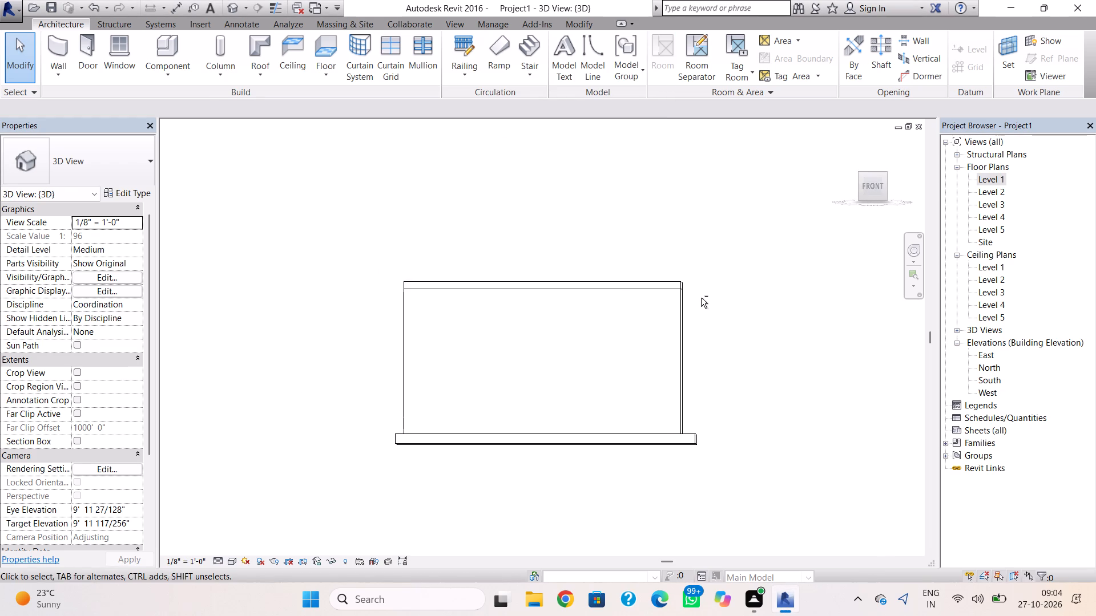
right_click_drag(701, 298, 705, 302)
right_click_drag(705, 302, 748, 311)
right_click_drag(748, 311, 739, 310)
right_click_drag(733, 306, 734, 299, "shift")
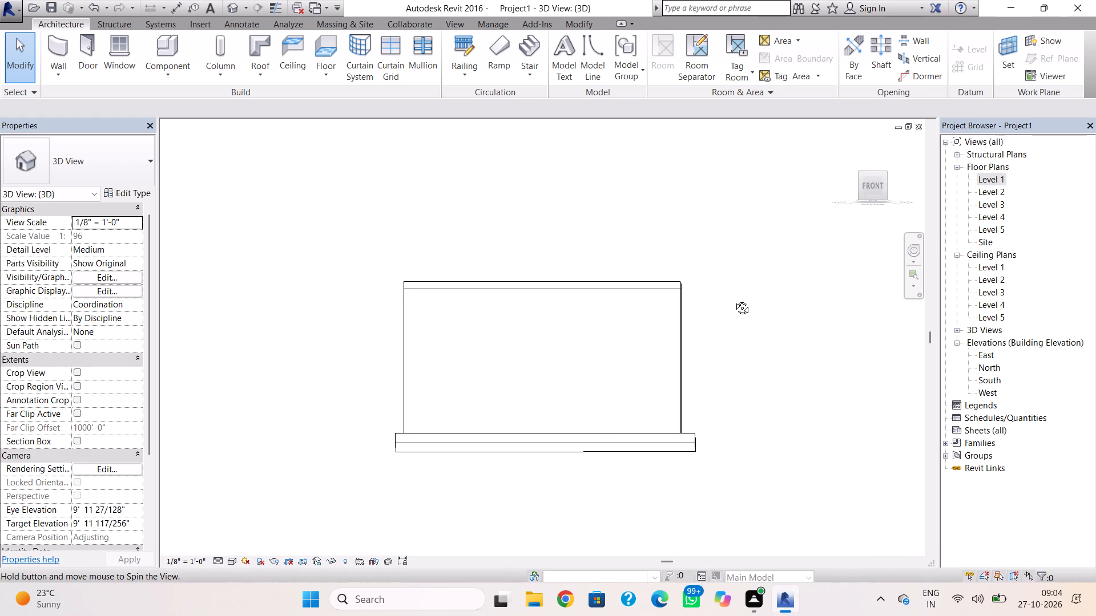
right_click_drag(734, 299, 735, 301, "shift")
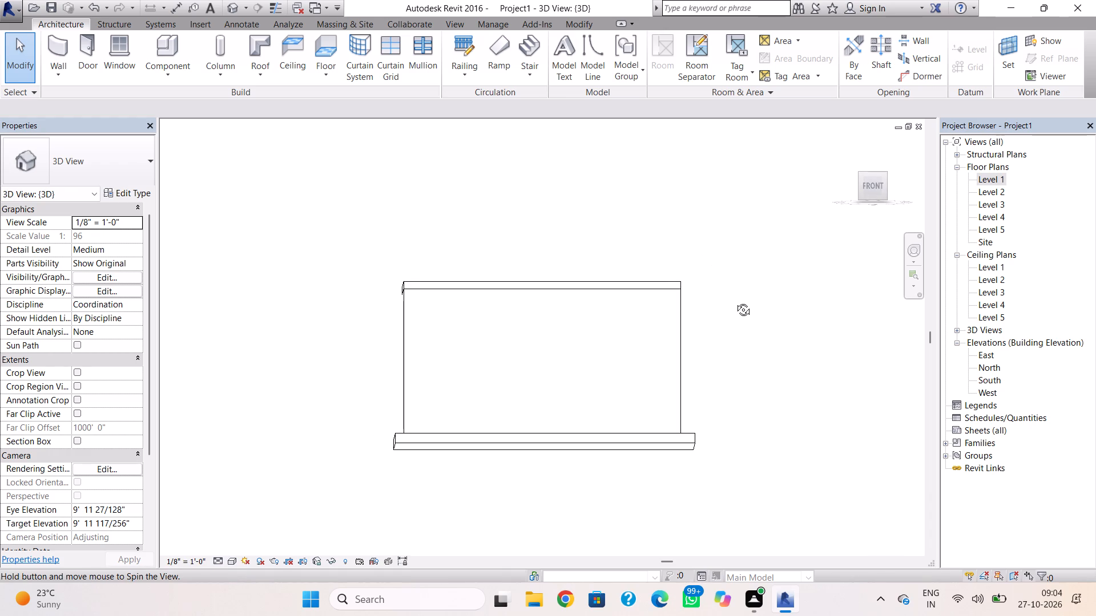
right_click_drag(735, 301, 733, 301, "shift")
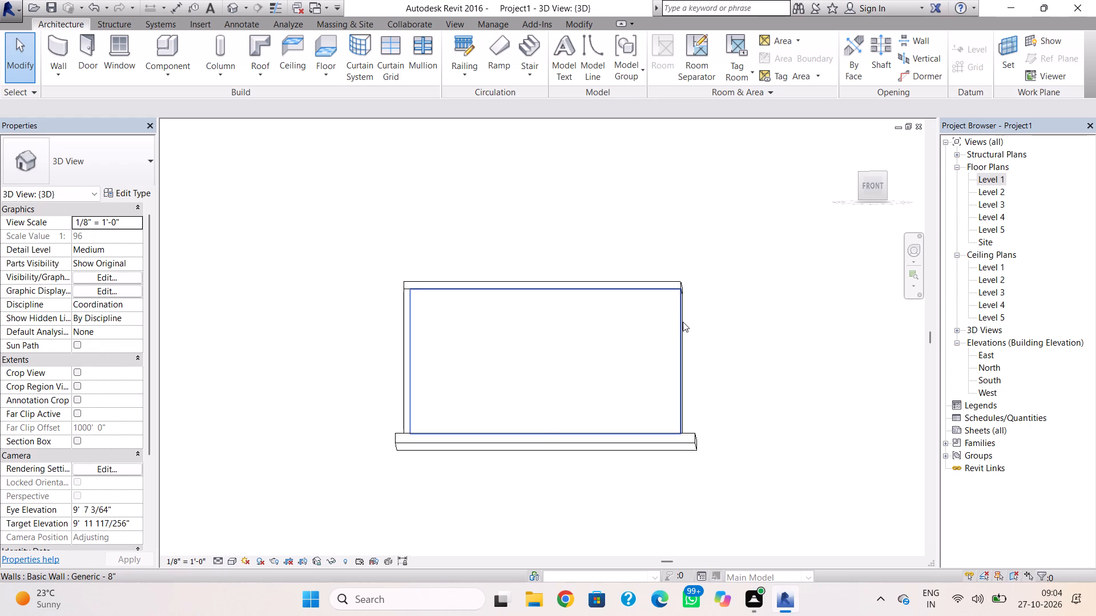
Open the front Generic - 8" wall's profile for editing, accepting the removal of its top and base attachments.
left_click(683, 322)
left_click(576, 64)
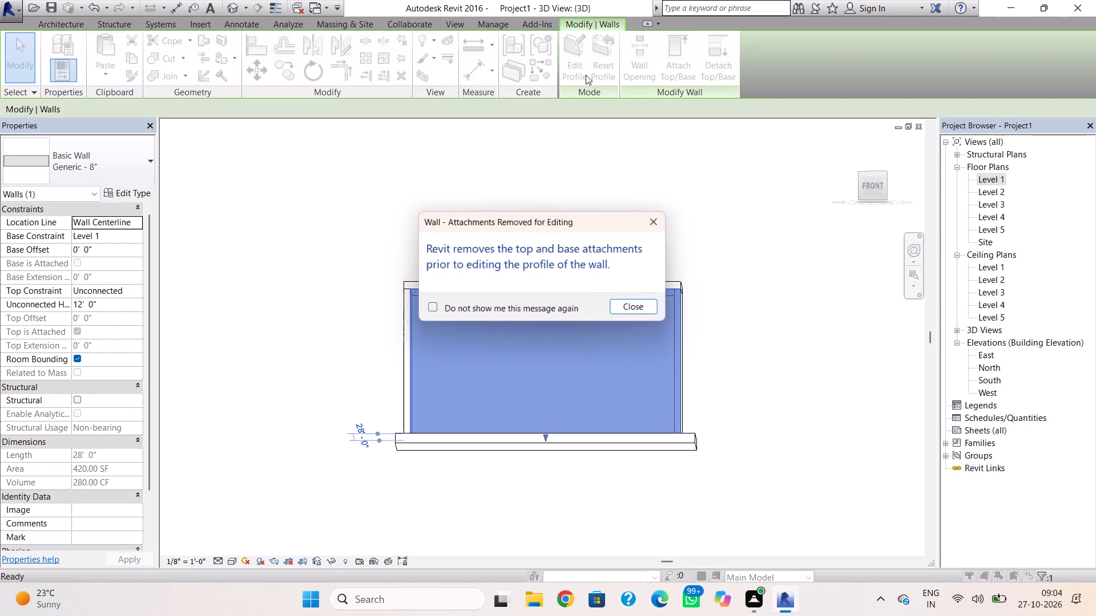
left_click(631, 305)
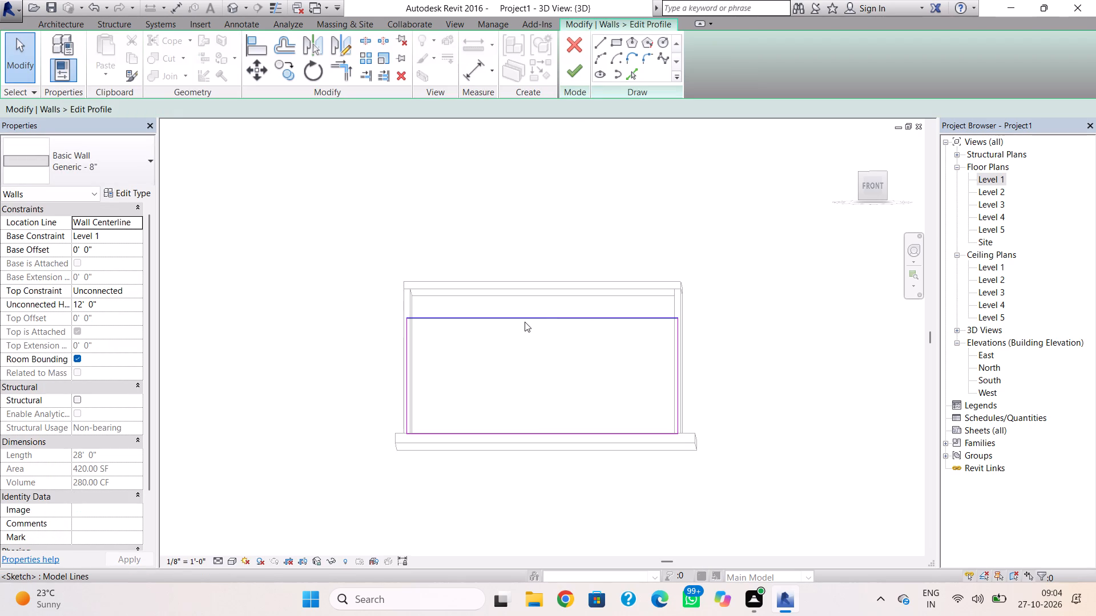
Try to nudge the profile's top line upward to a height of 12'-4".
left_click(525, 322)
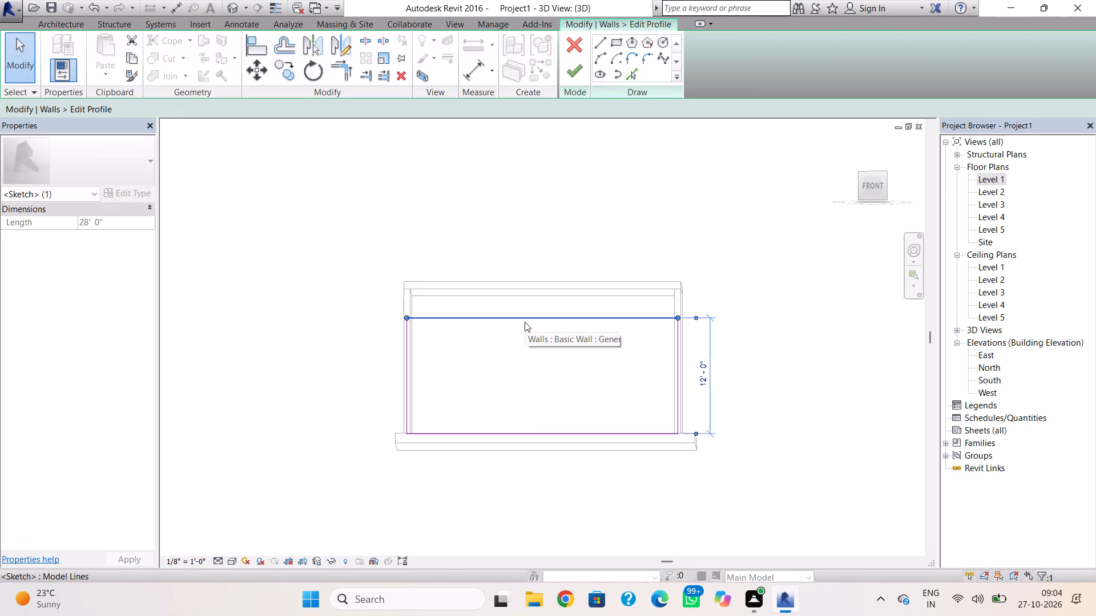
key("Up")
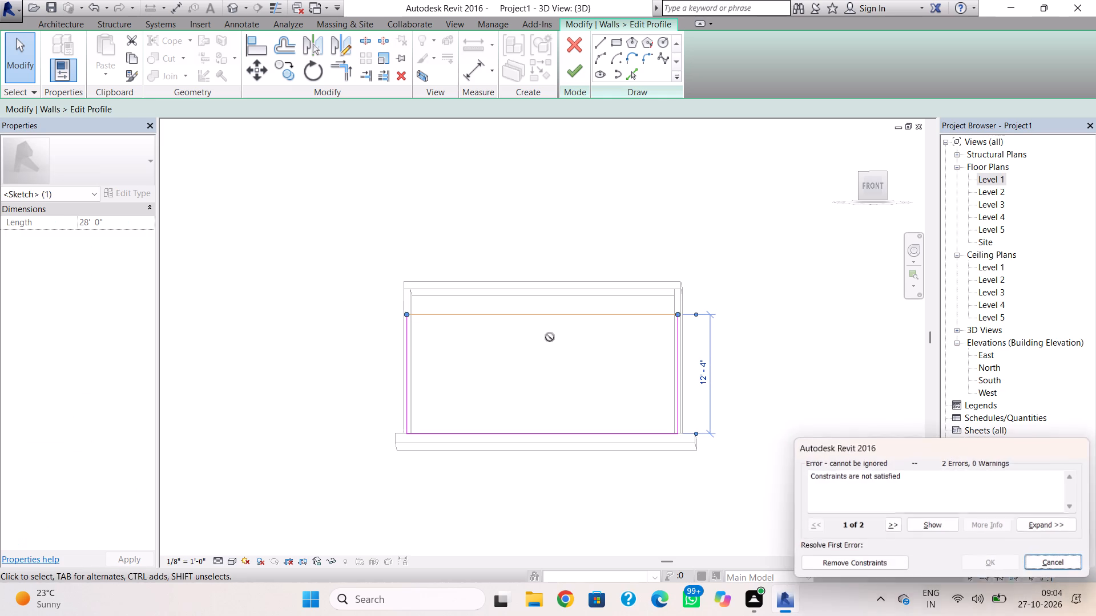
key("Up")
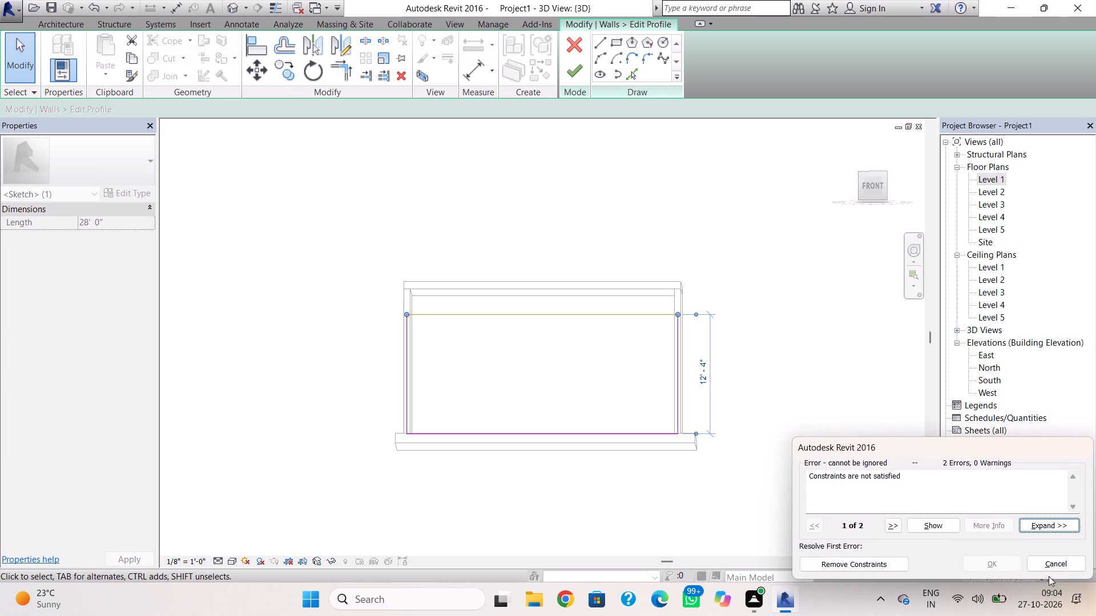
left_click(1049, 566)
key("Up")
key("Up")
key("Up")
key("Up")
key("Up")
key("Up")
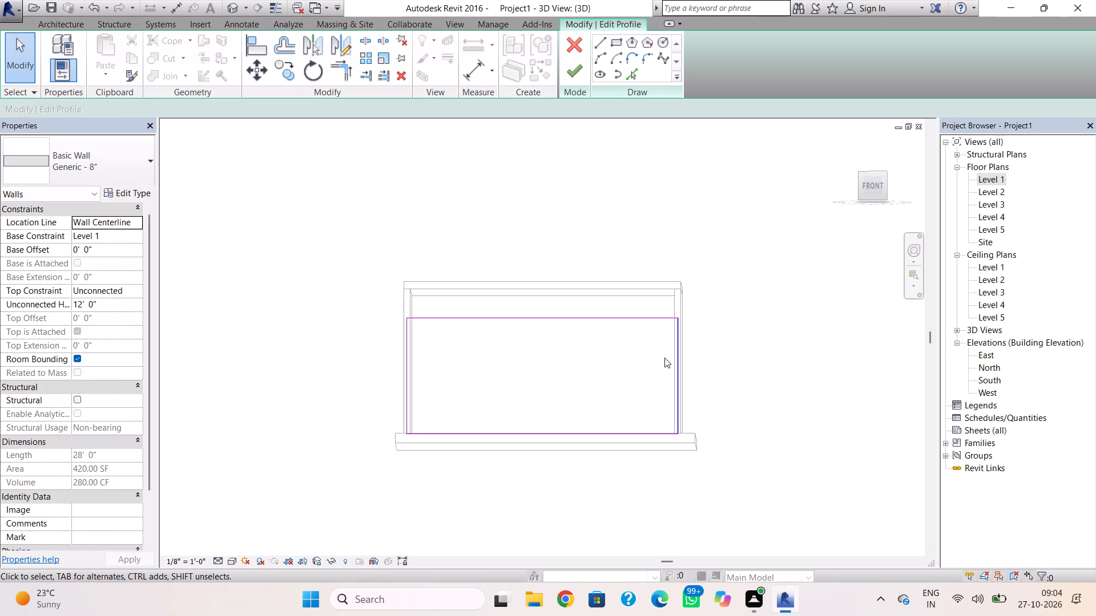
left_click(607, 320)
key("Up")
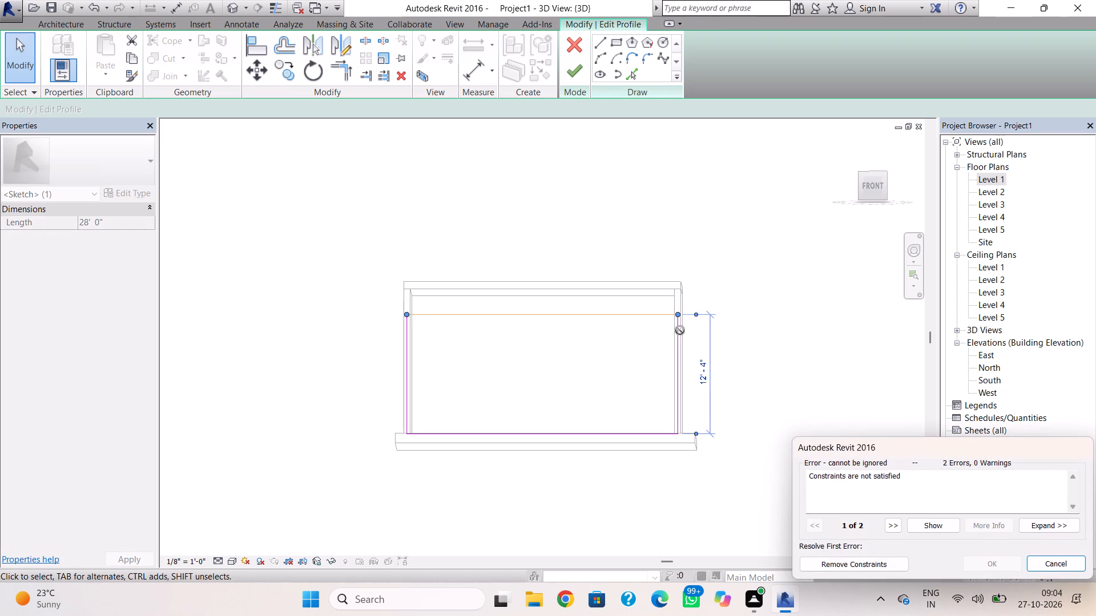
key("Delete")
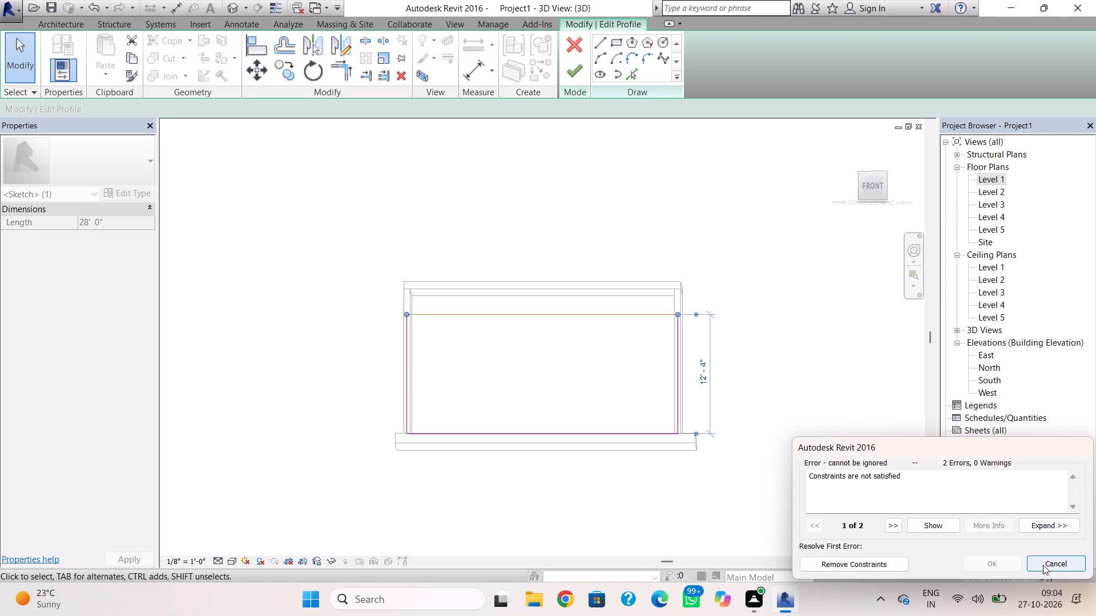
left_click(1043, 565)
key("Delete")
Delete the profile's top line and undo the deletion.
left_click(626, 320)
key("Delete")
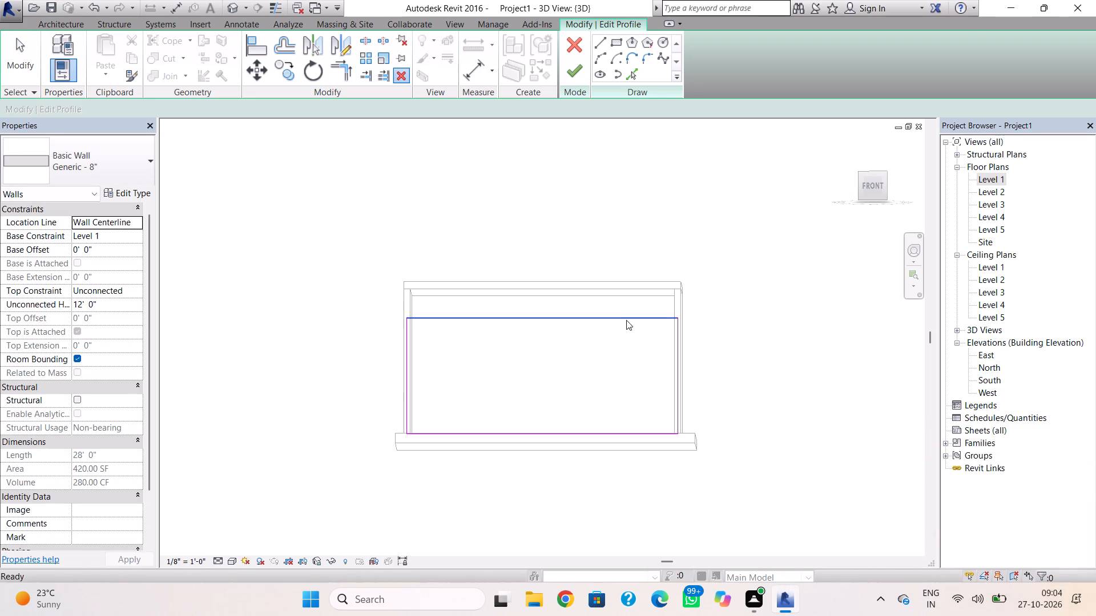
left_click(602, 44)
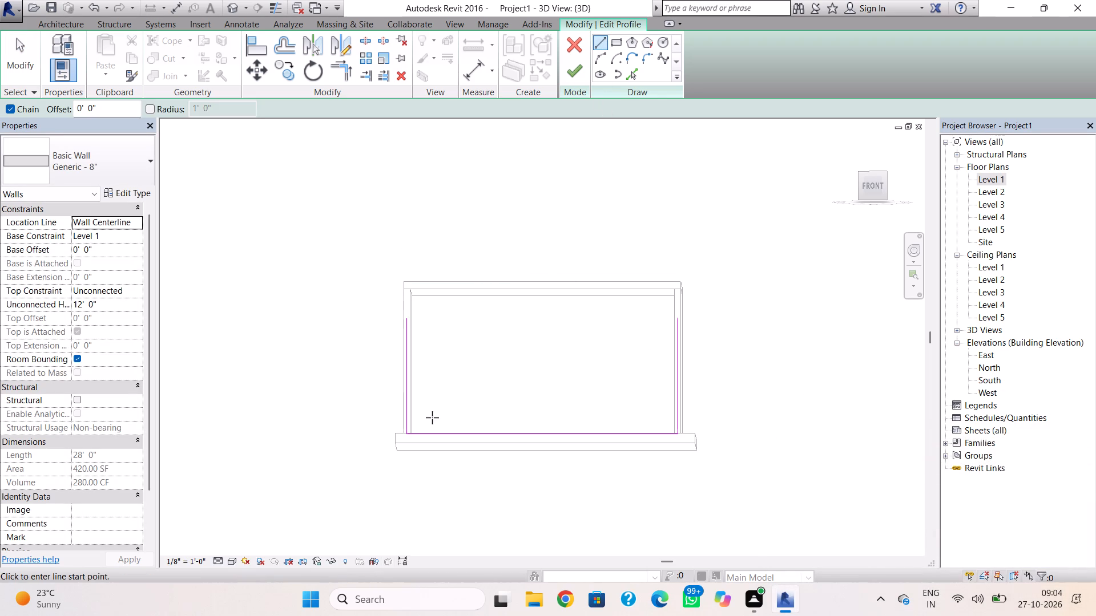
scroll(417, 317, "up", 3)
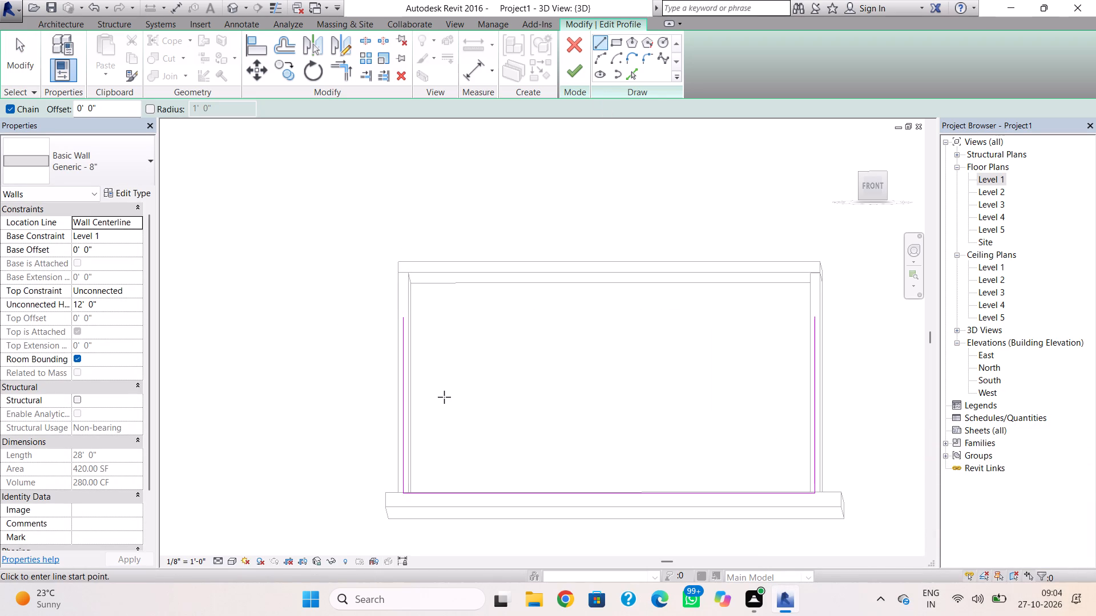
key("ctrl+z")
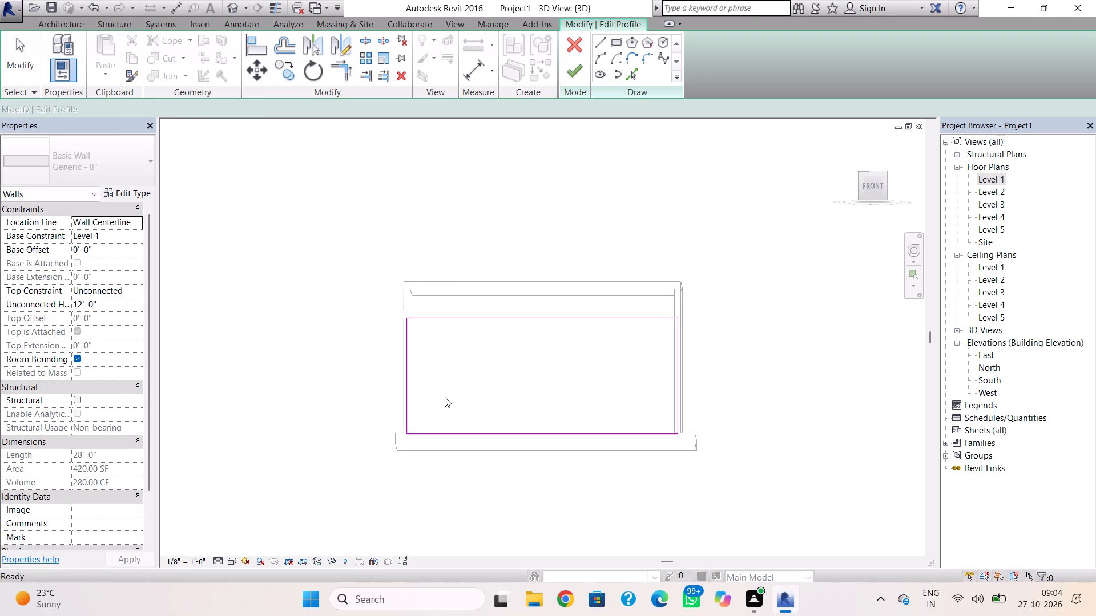
Sketch three vertical 12' lines across the profile, spaced 2', 17'-6" and 2' in turn from the wall's left end.
left_click(601, 42)
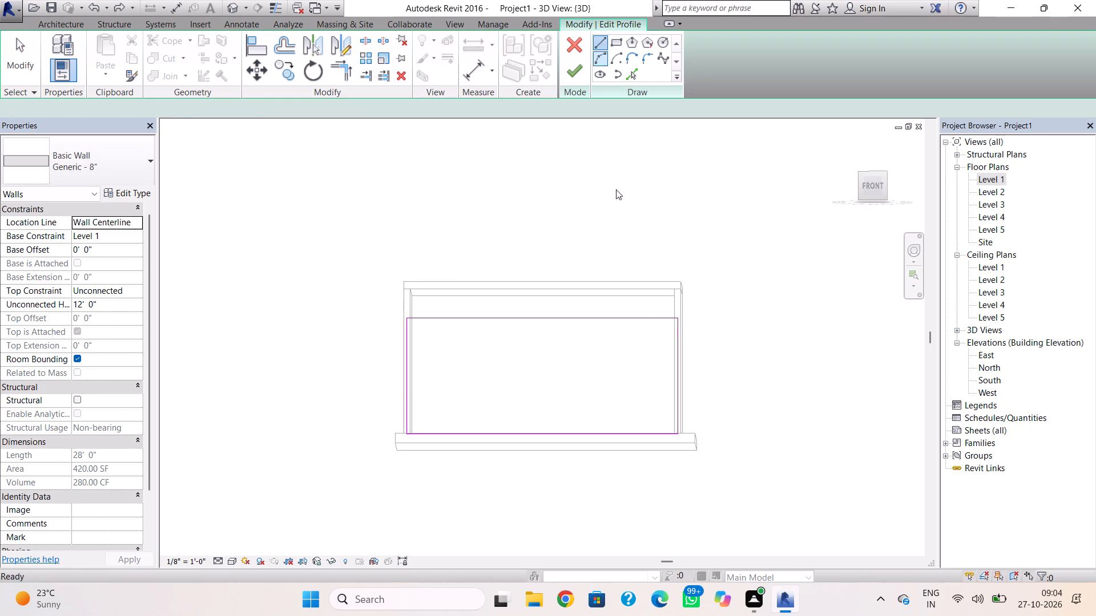
left_click(428, 321)
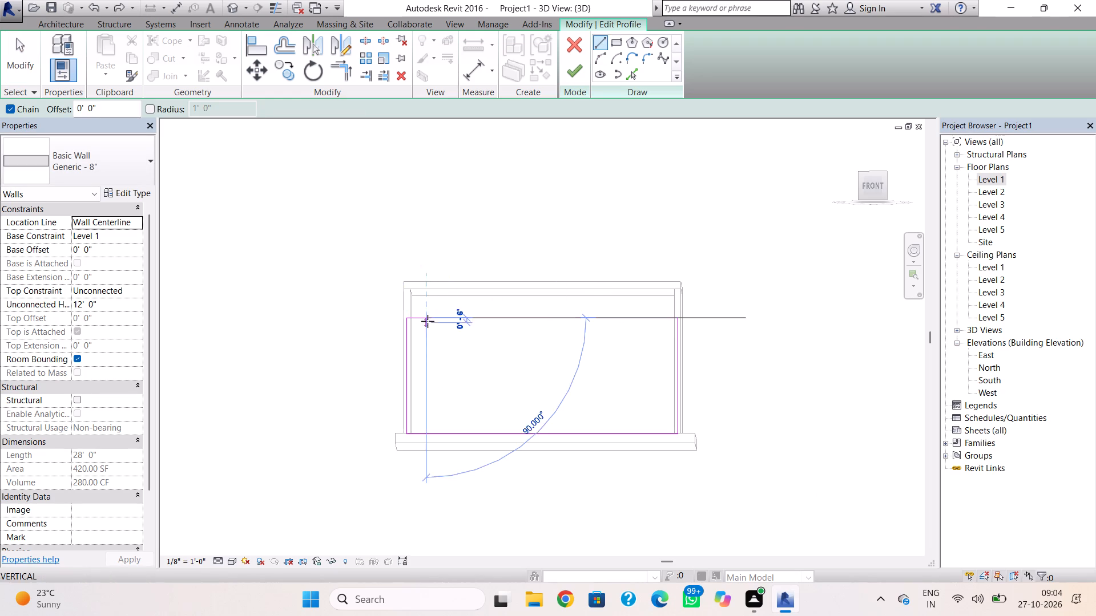
left_click(422, 433)
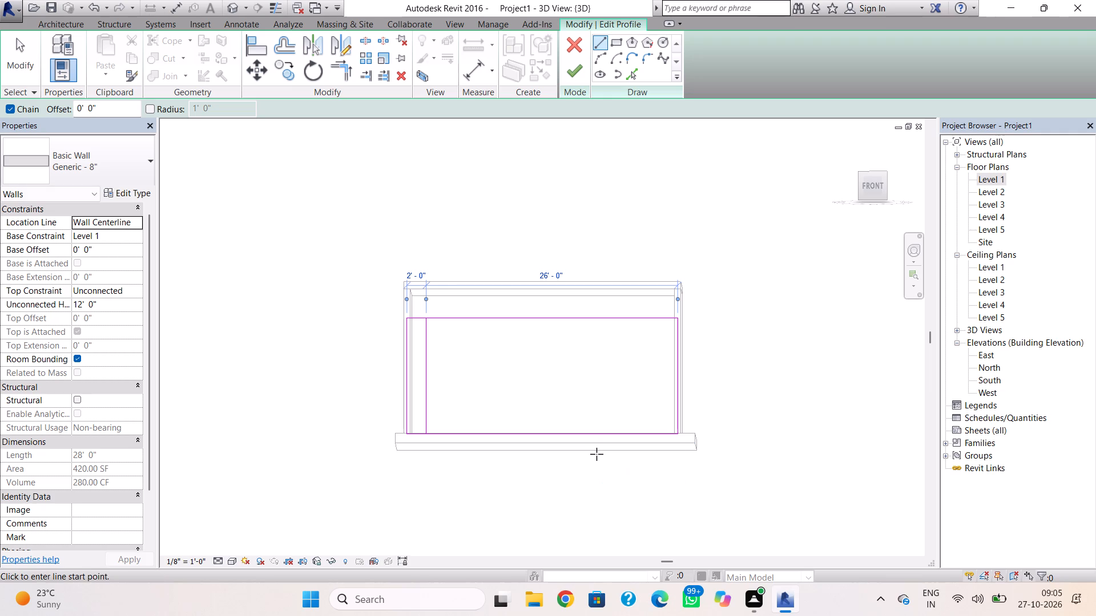
left_click(597, 321)
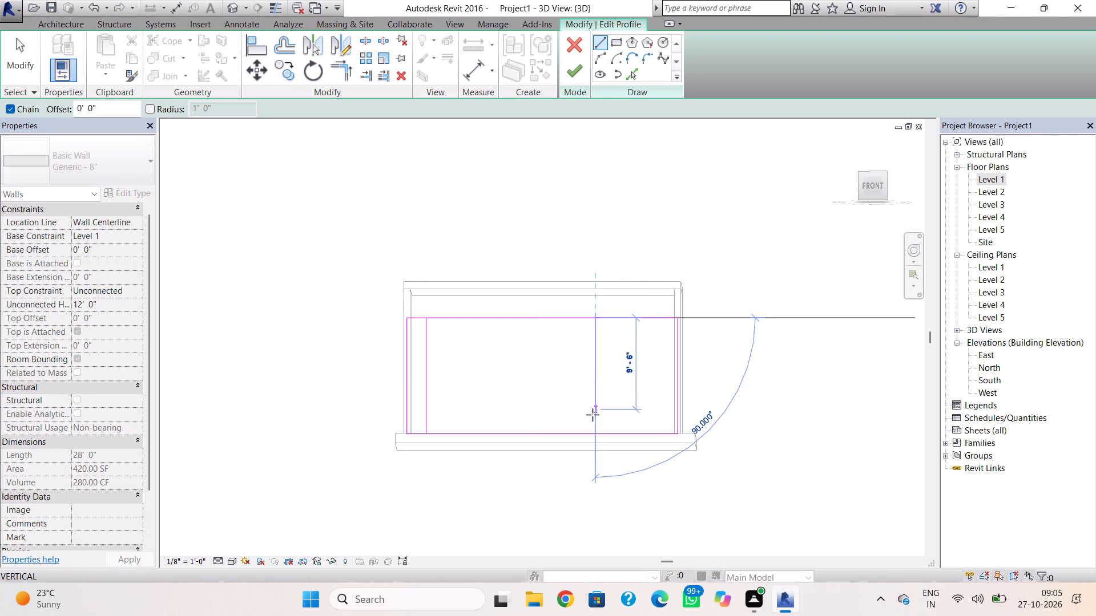
left_click(596, 431)
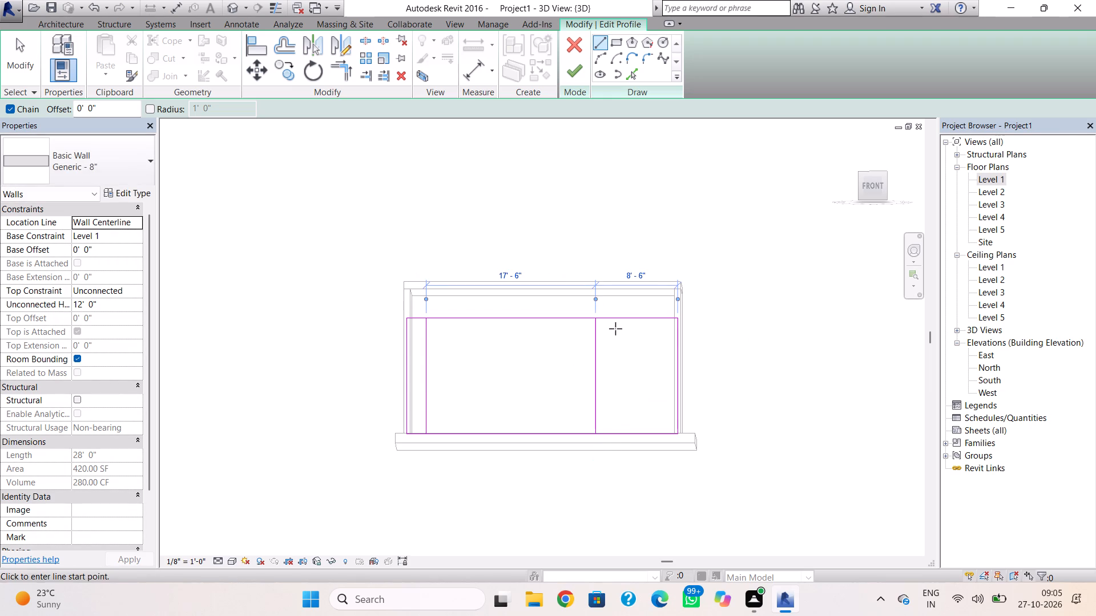
left_click(616, 321)
left_click(611, 435)
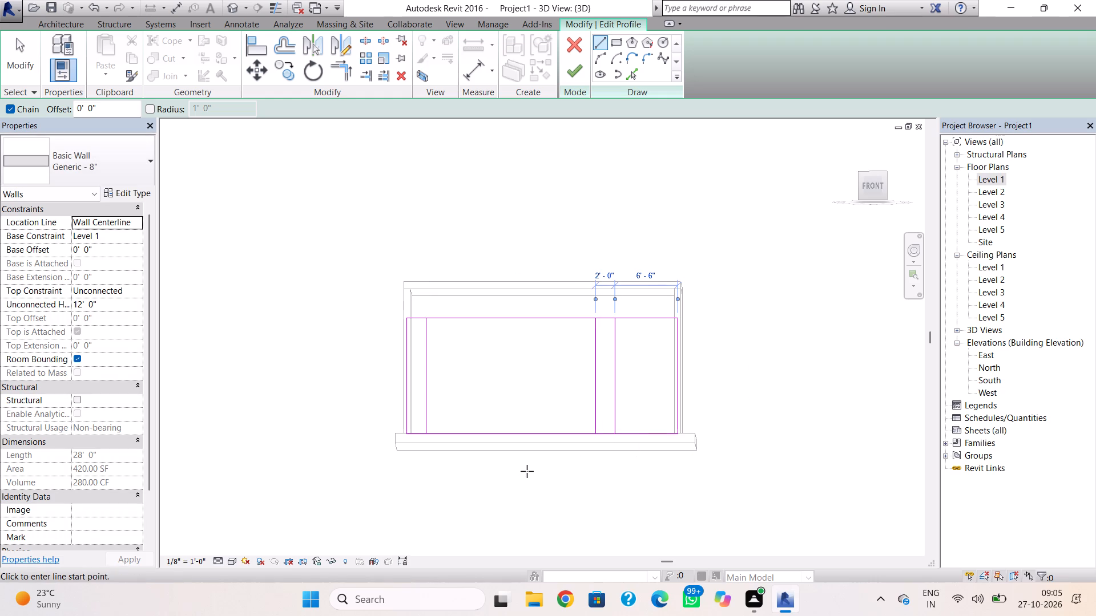
key("Escape")
key("Escape")
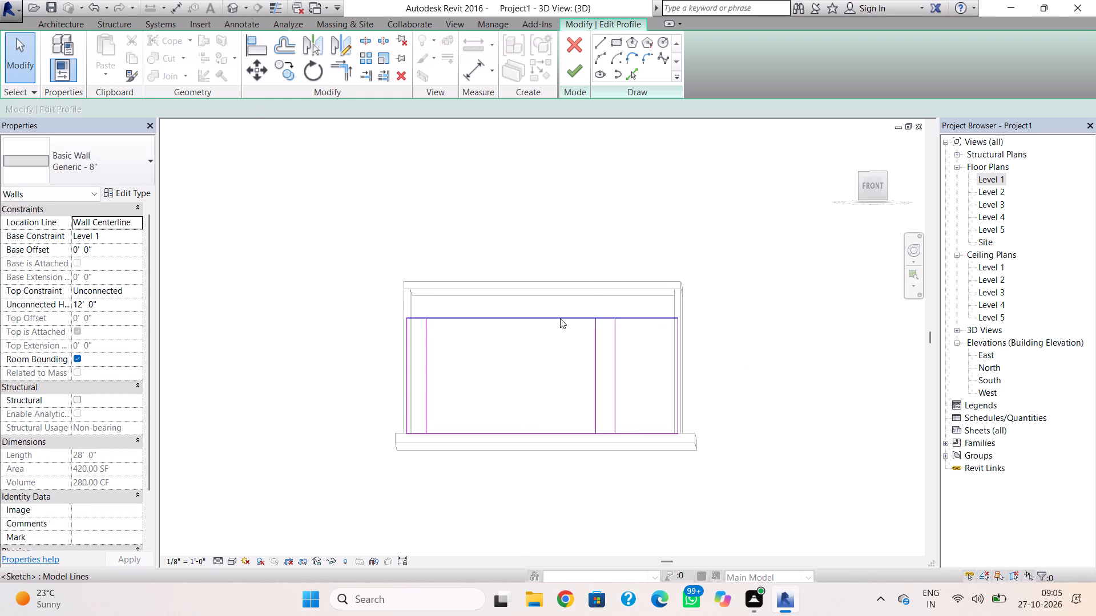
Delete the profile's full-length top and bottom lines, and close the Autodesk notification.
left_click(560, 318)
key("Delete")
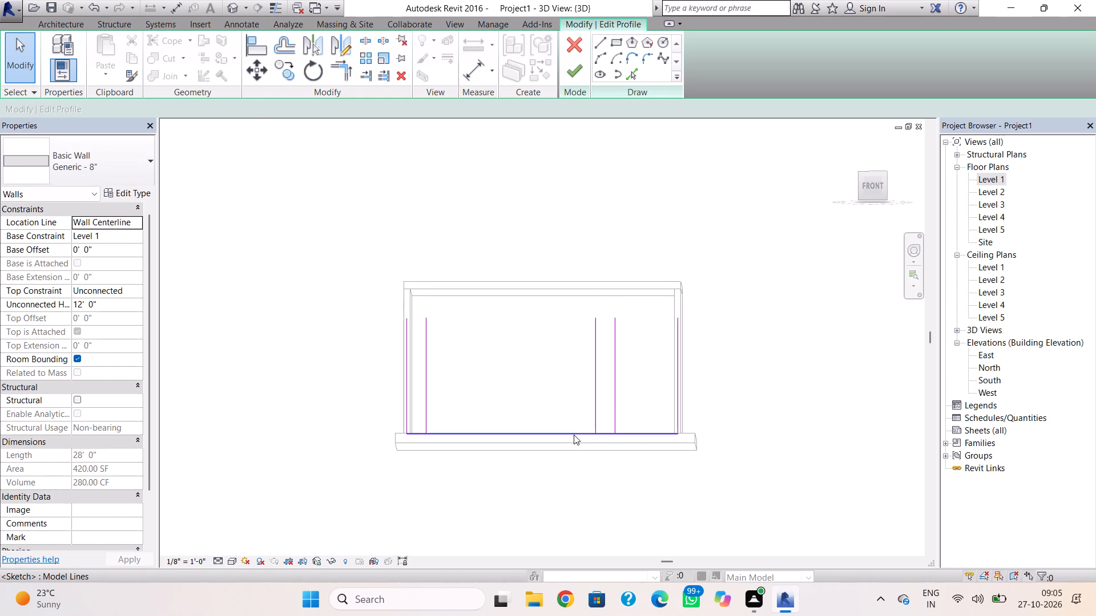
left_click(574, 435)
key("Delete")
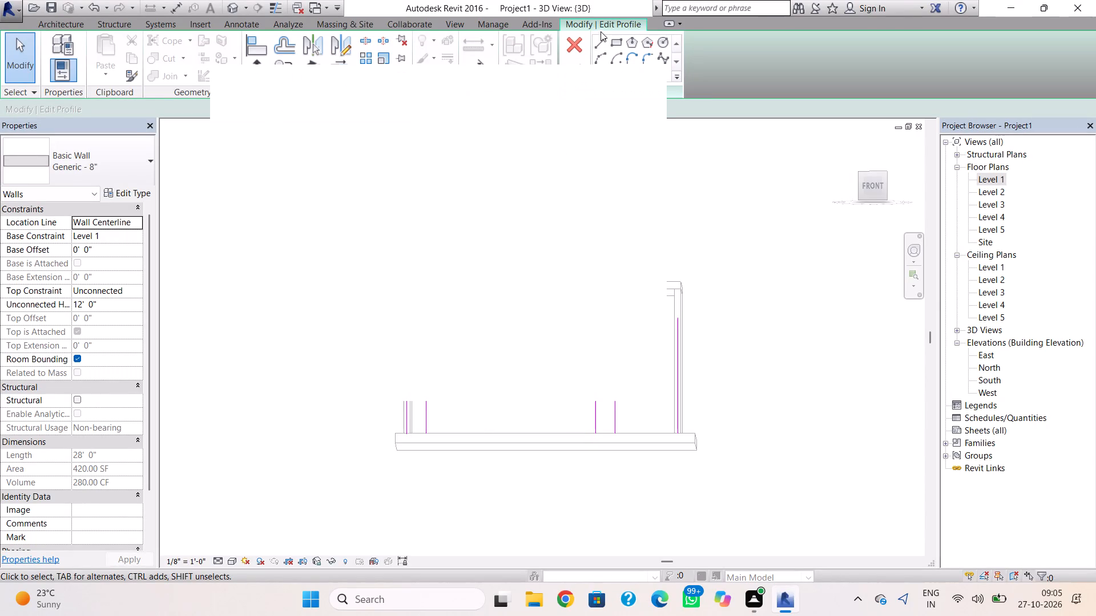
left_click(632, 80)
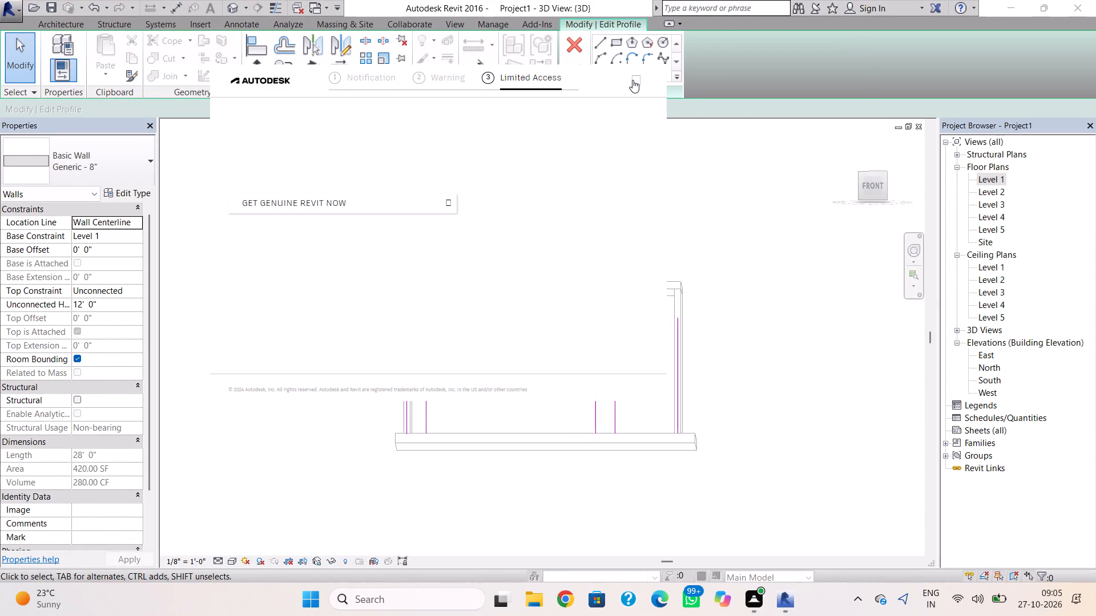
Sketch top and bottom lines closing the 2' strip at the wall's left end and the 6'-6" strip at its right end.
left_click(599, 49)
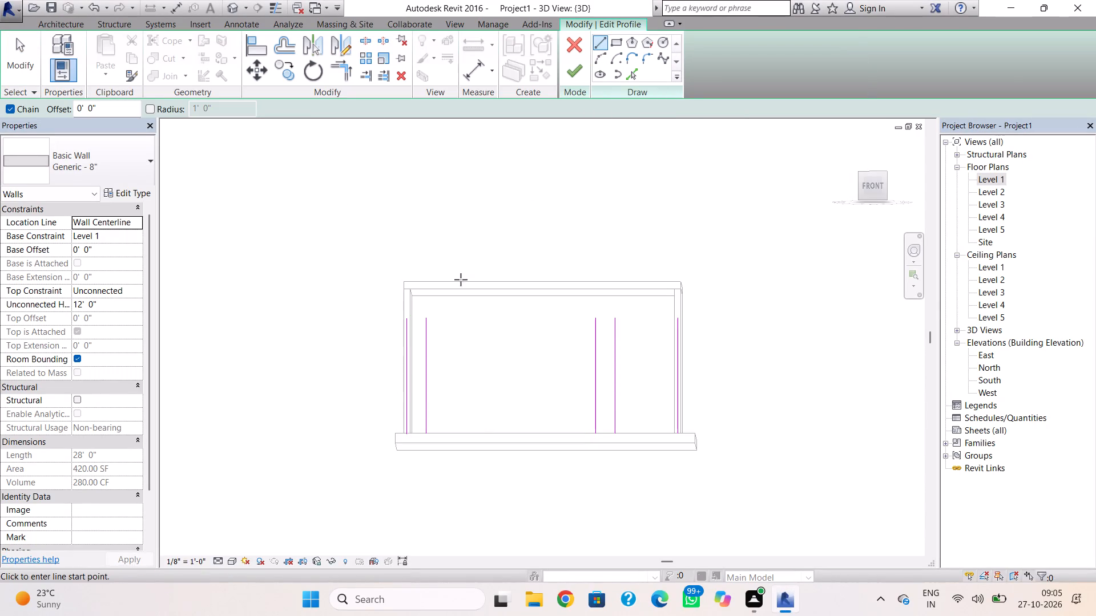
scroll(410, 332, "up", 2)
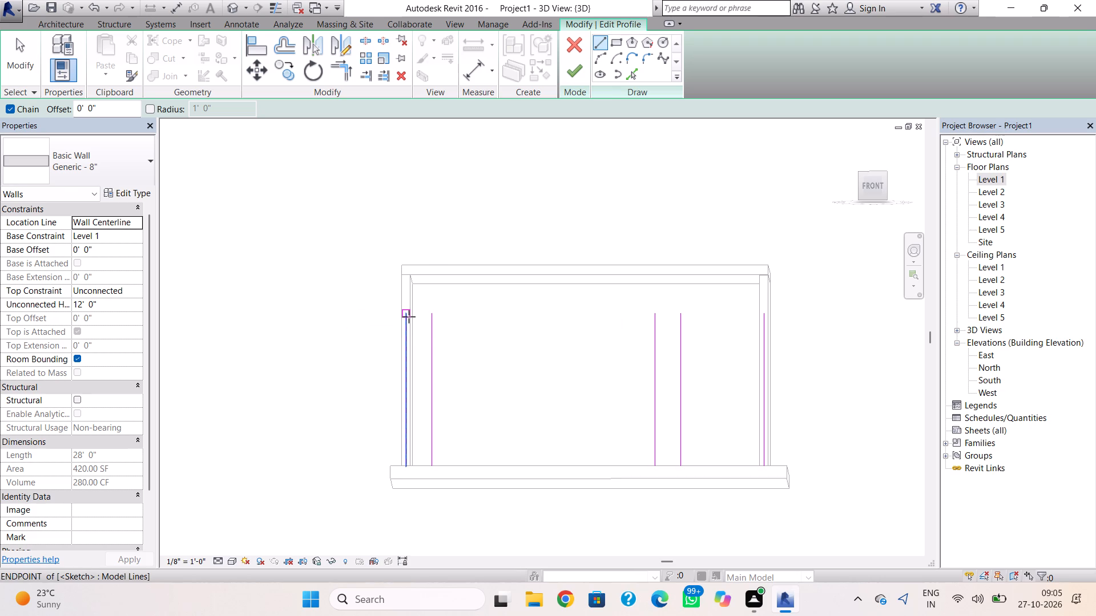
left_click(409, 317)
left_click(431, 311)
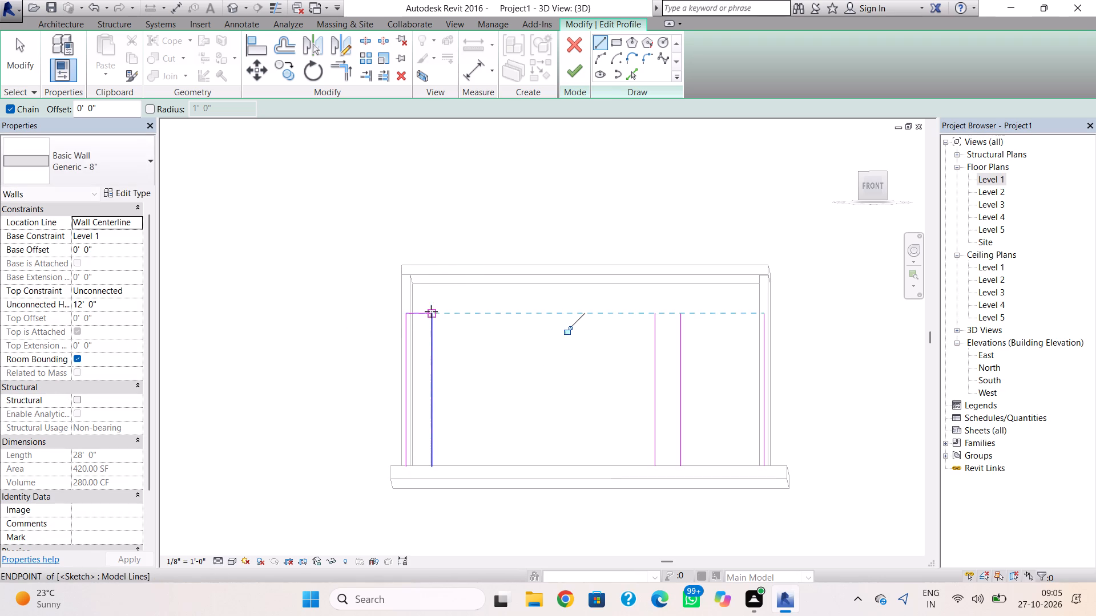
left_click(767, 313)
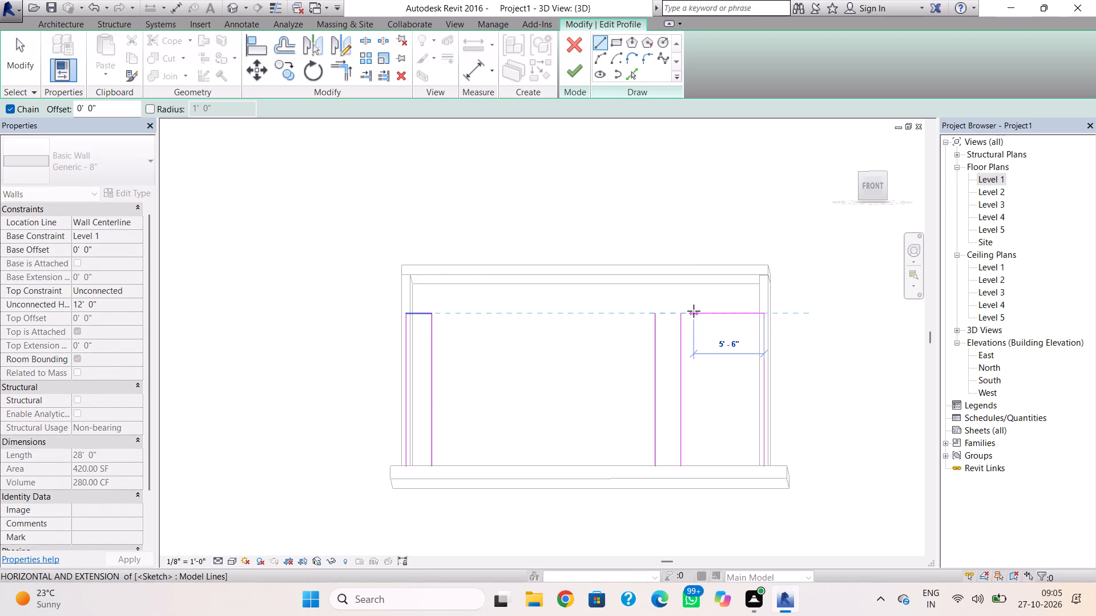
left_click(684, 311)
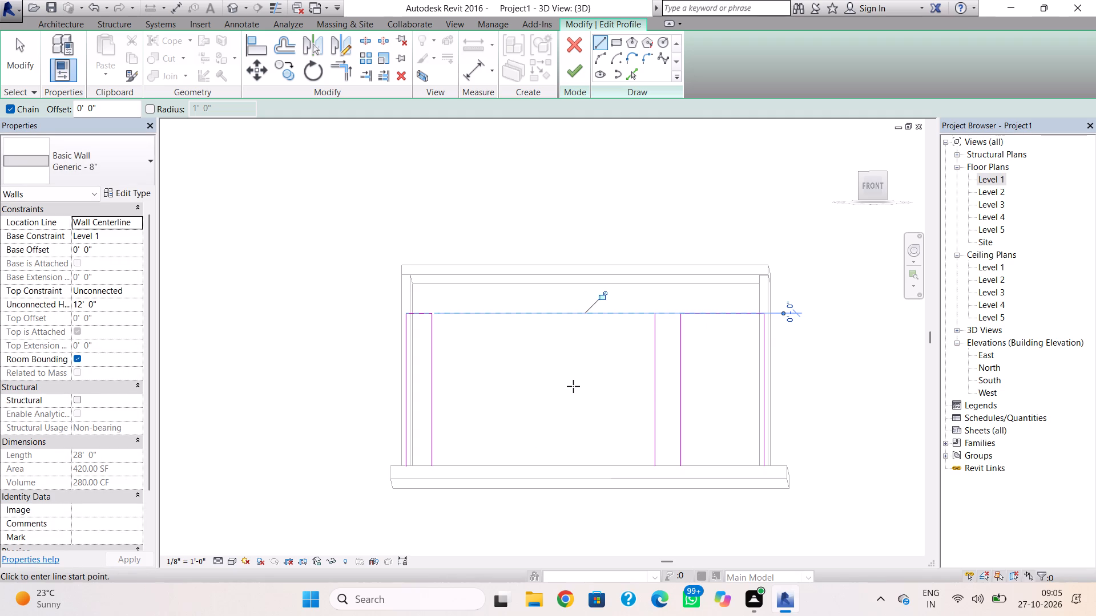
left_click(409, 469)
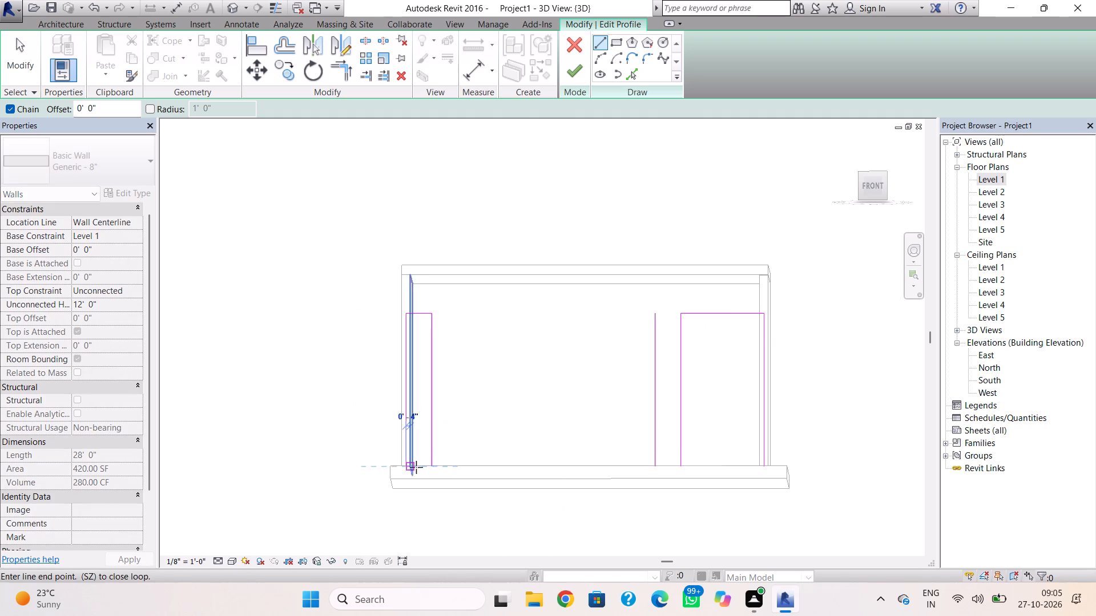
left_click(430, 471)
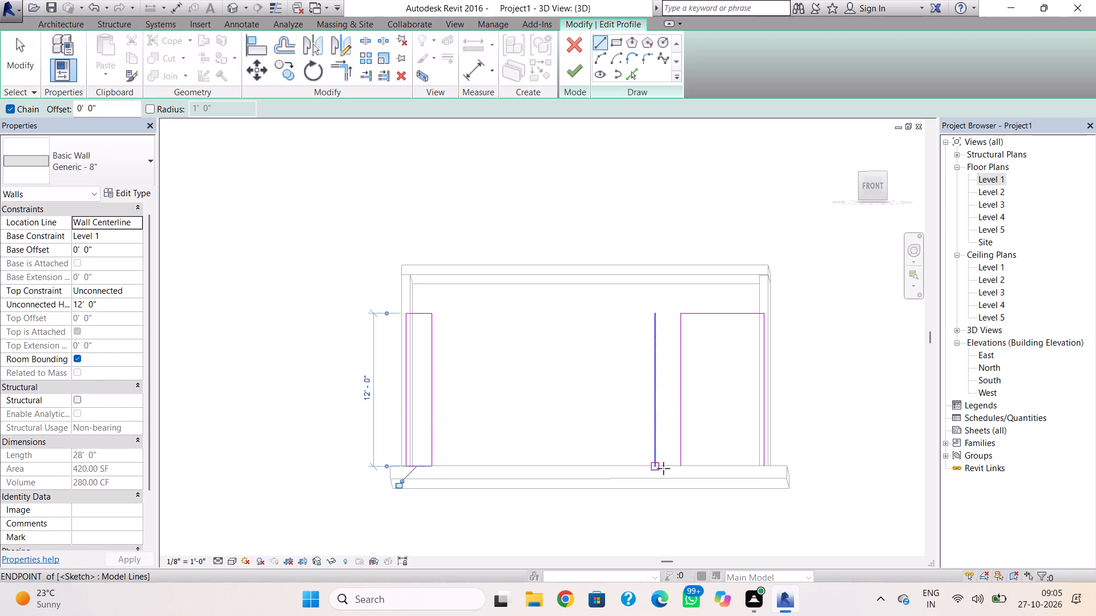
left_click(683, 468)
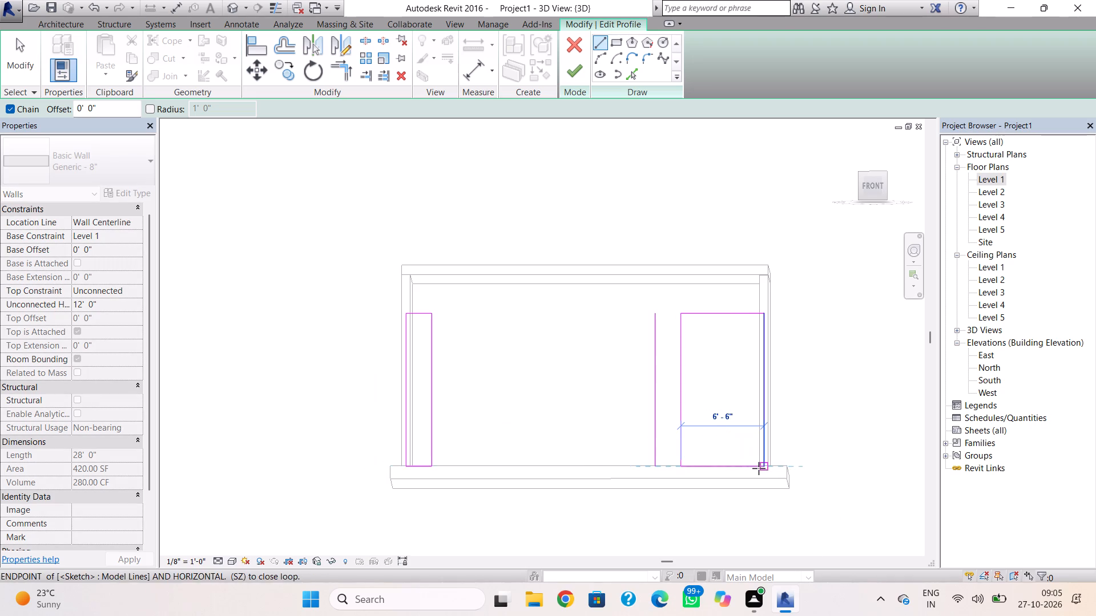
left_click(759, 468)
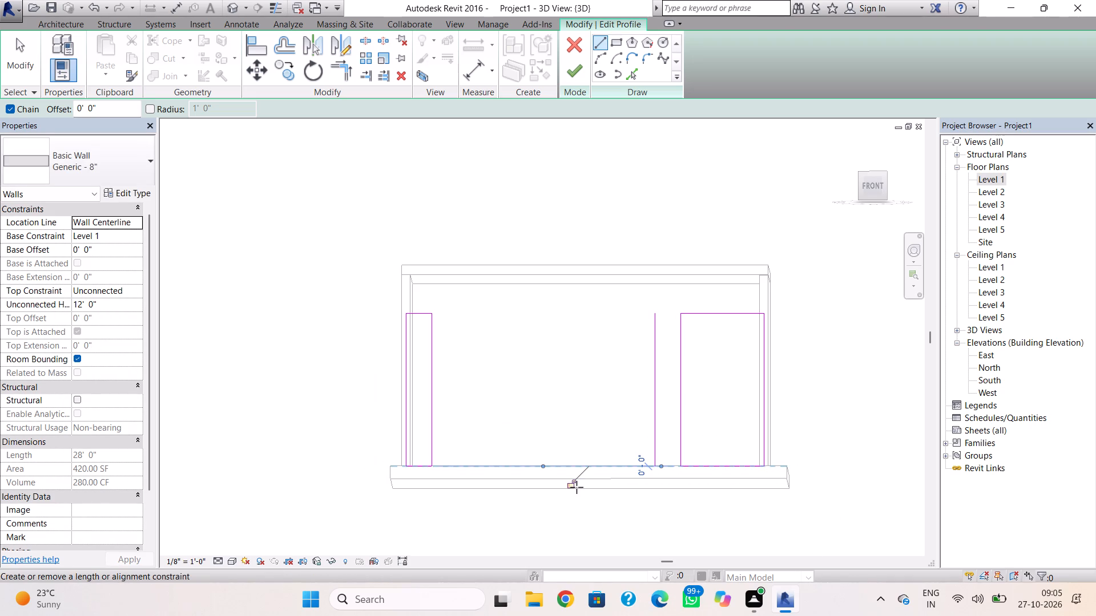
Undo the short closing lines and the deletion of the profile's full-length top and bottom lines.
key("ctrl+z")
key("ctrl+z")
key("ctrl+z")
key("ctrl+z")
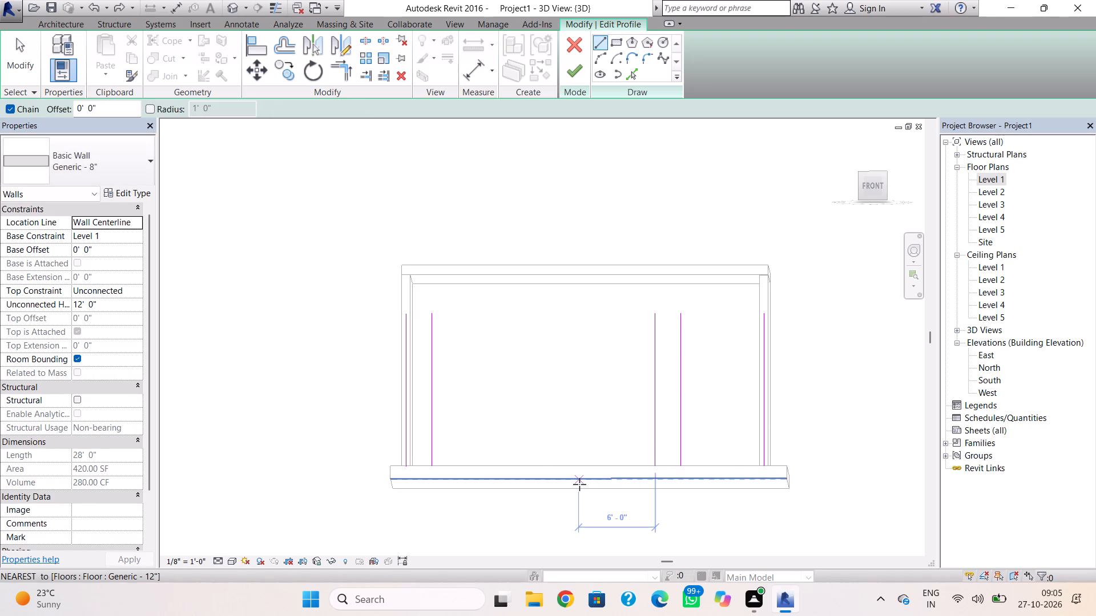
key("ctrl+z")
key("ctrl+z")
Delete the full-length top line of the front wall's profile.
scroll(563, 441, "up", 2)
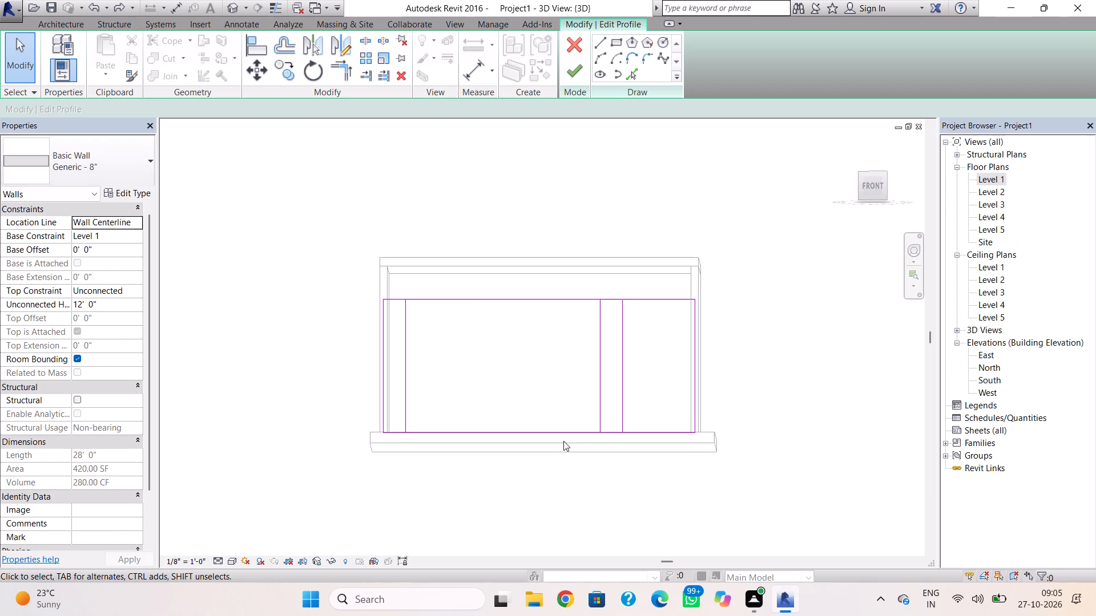
middle_click_drag(563, 447, 553, 526)
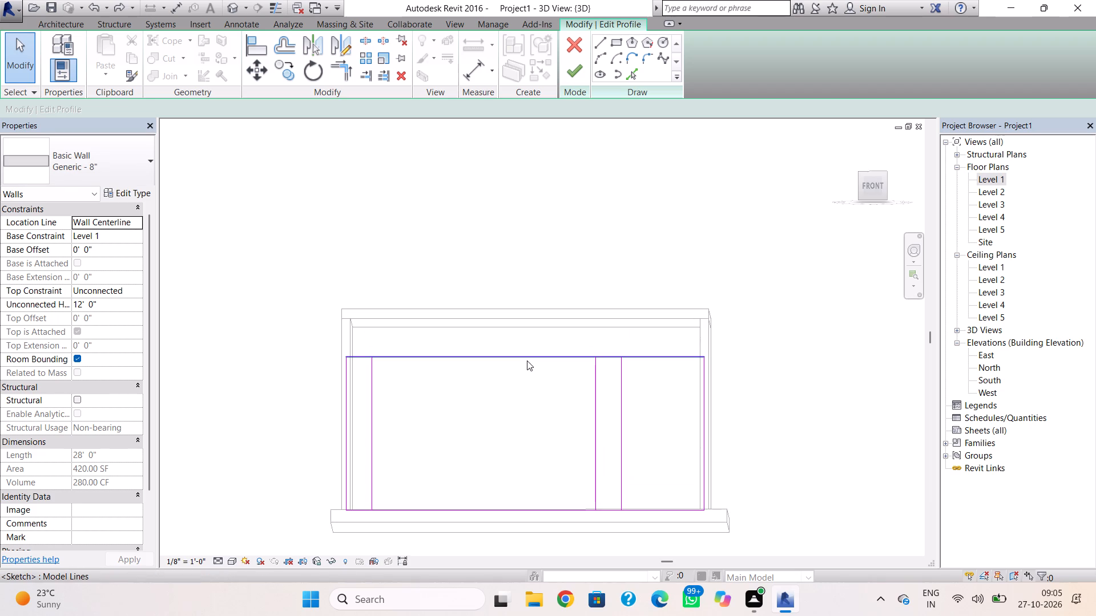
left_click(527, 360)
key("Delete")
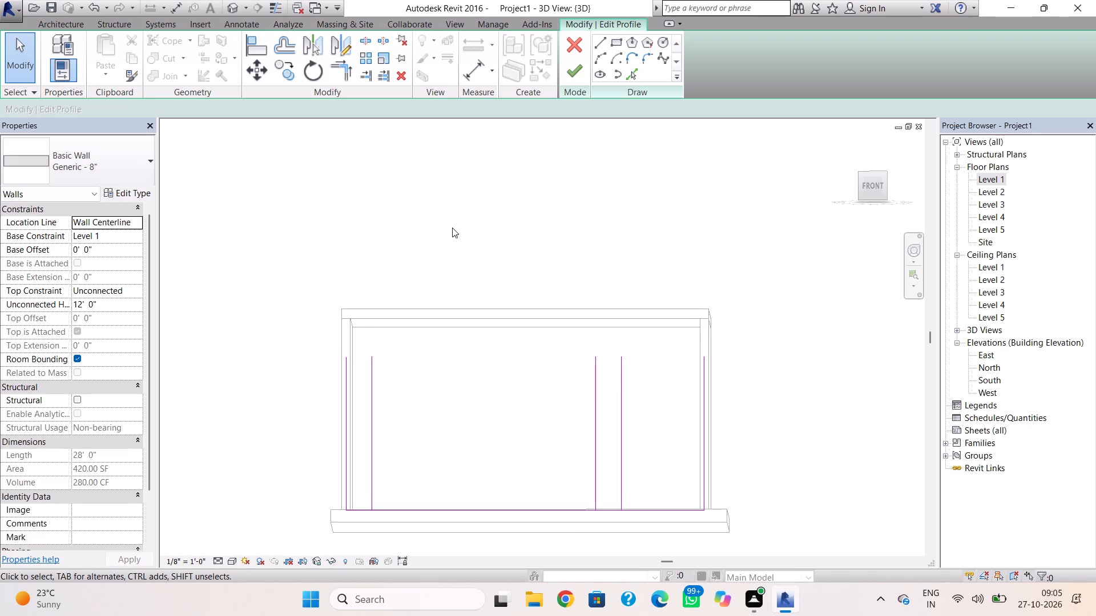
Sketch top lines on the front wall's profile: across the 6'-6" strip at the right end, and 19'-6" from the left edge.
left_click(603, 42)
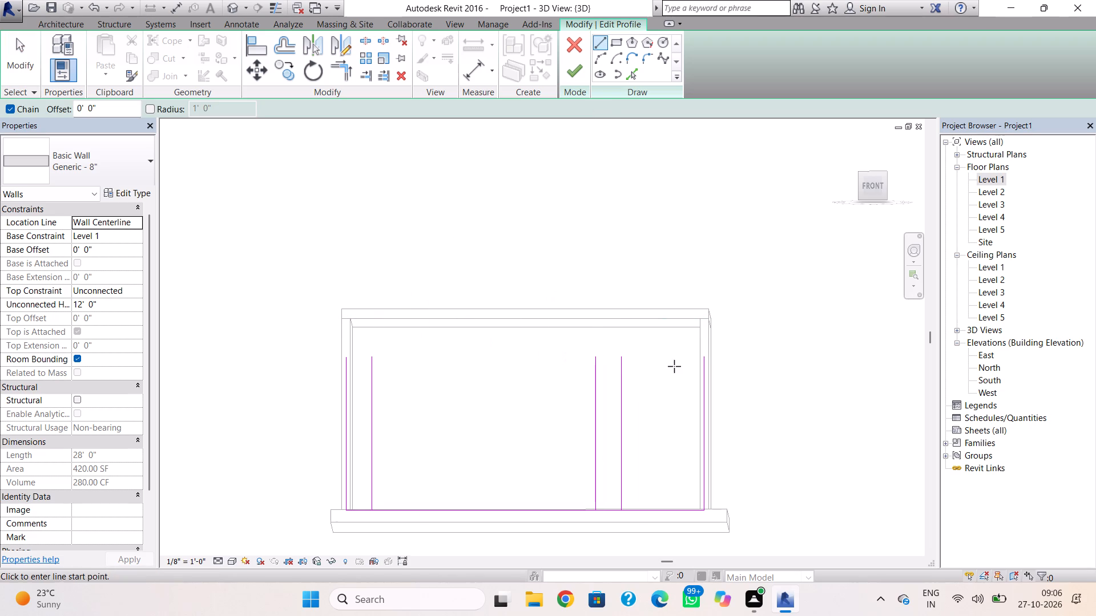
left_click(624, 358)
left_click(704, 356)
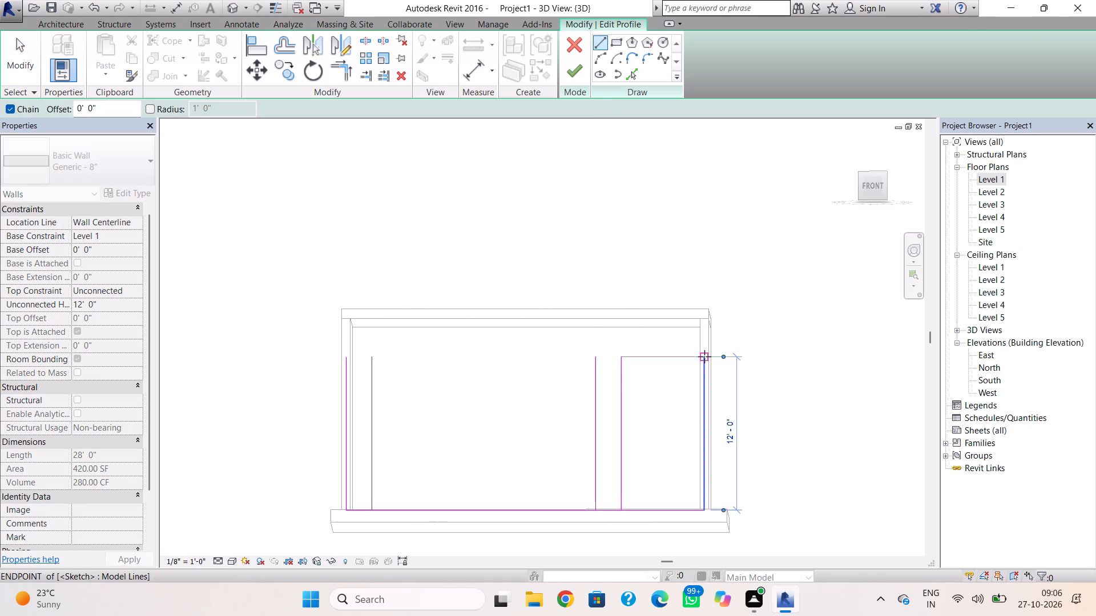
left_click(349, 359)
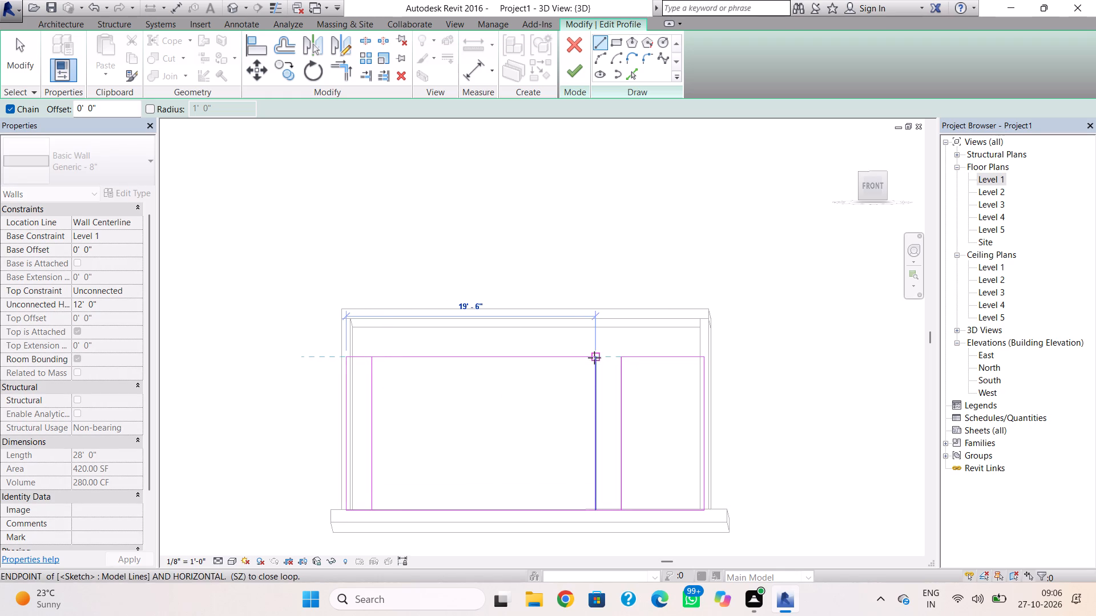
left_click(594, 358)
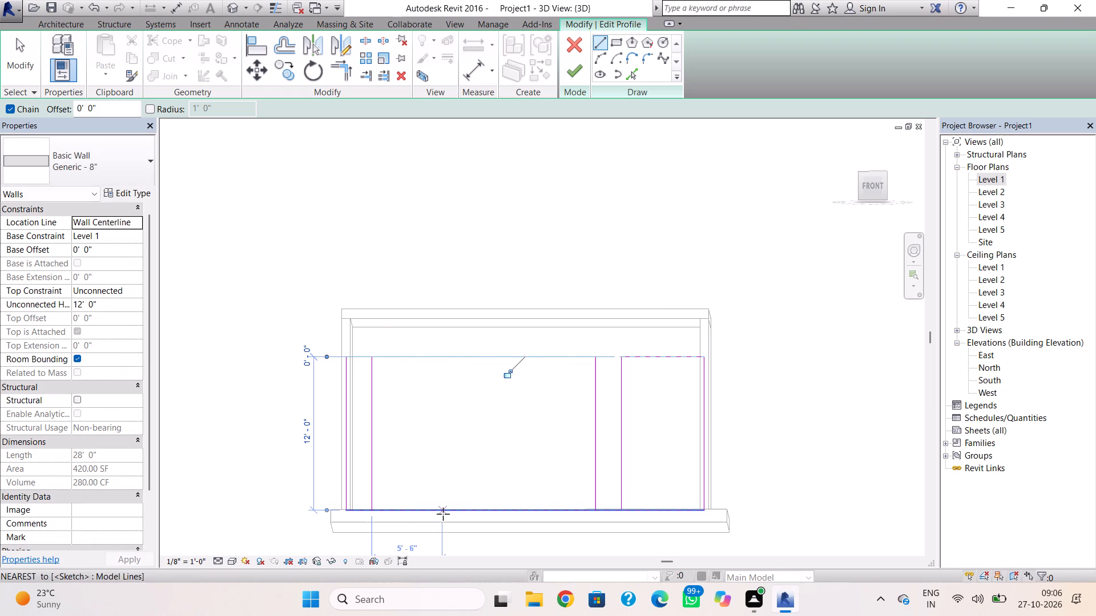
key("Escape")
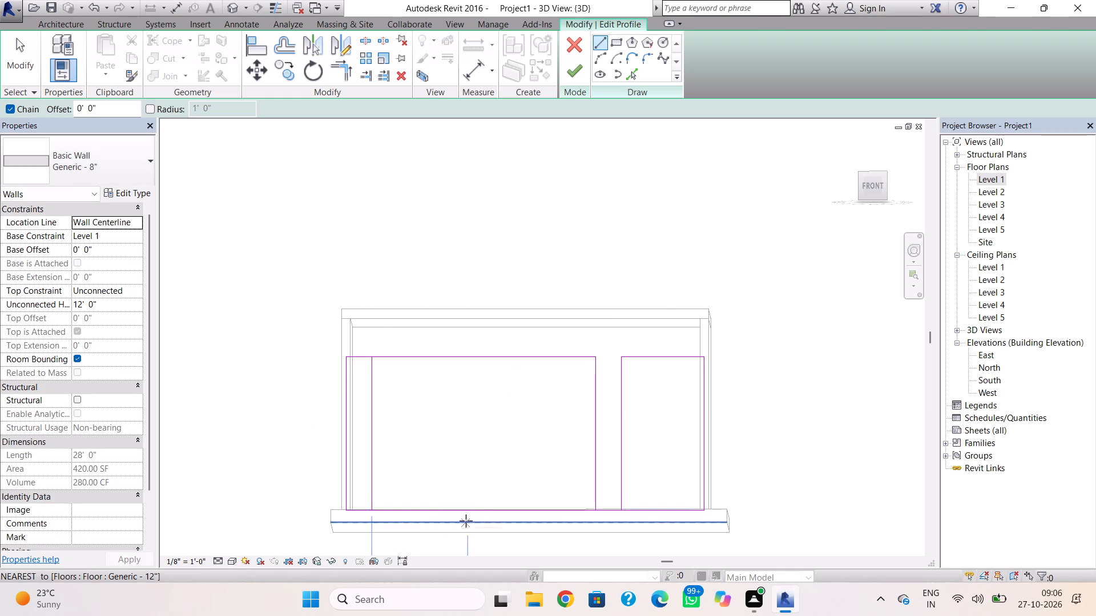
key("Escape")
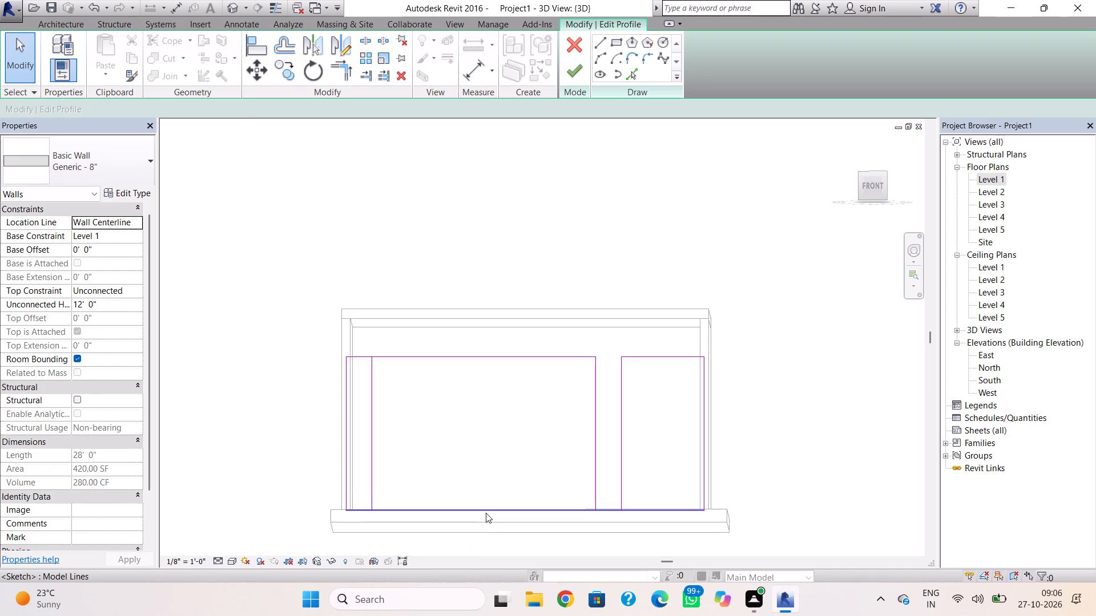
Replace the profile's full-length bottom line with separate lines under the 2' left, 2' middle and 6'-6" right strips, and try finishing the profile.
left_click(486, 513)
key("Delete")
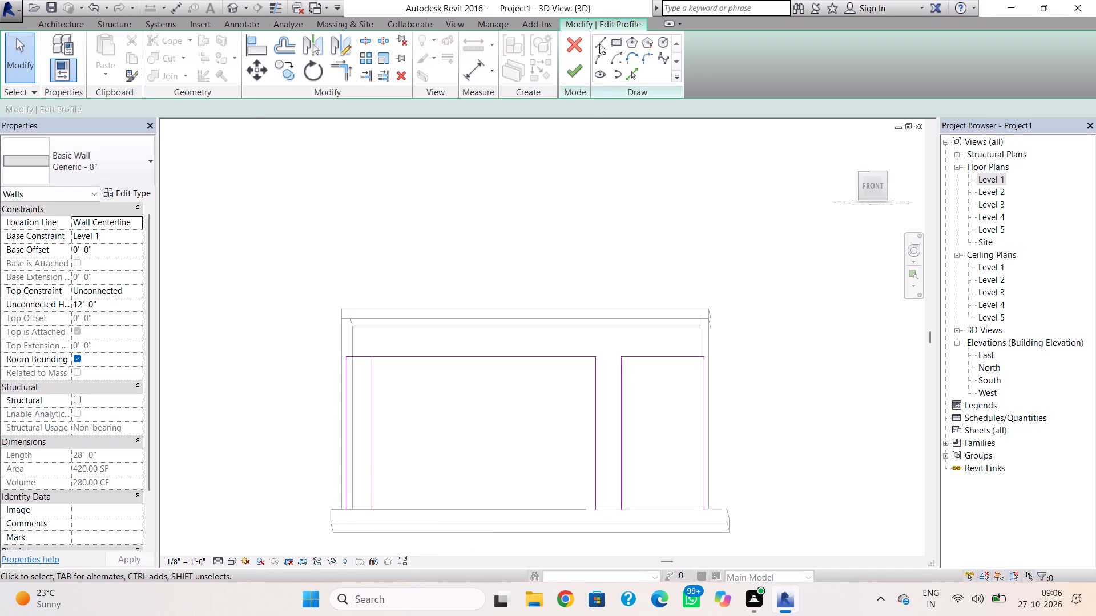
left_click(599, 44)
left_click(345, 508)
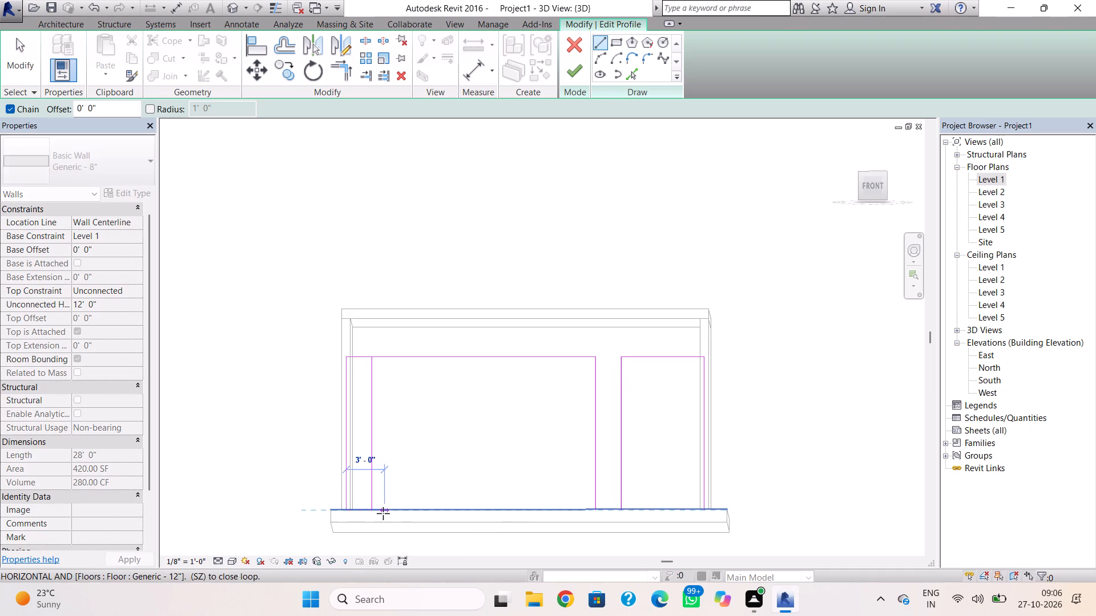
left_click(374, 513)
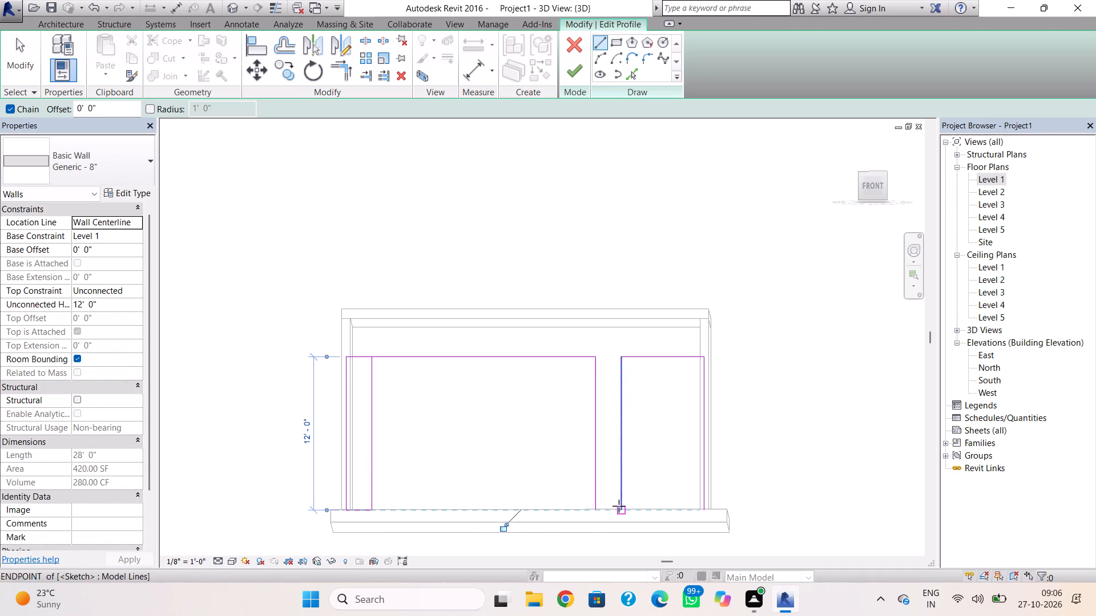
left_click(619, 506)
left_click(700, 507)
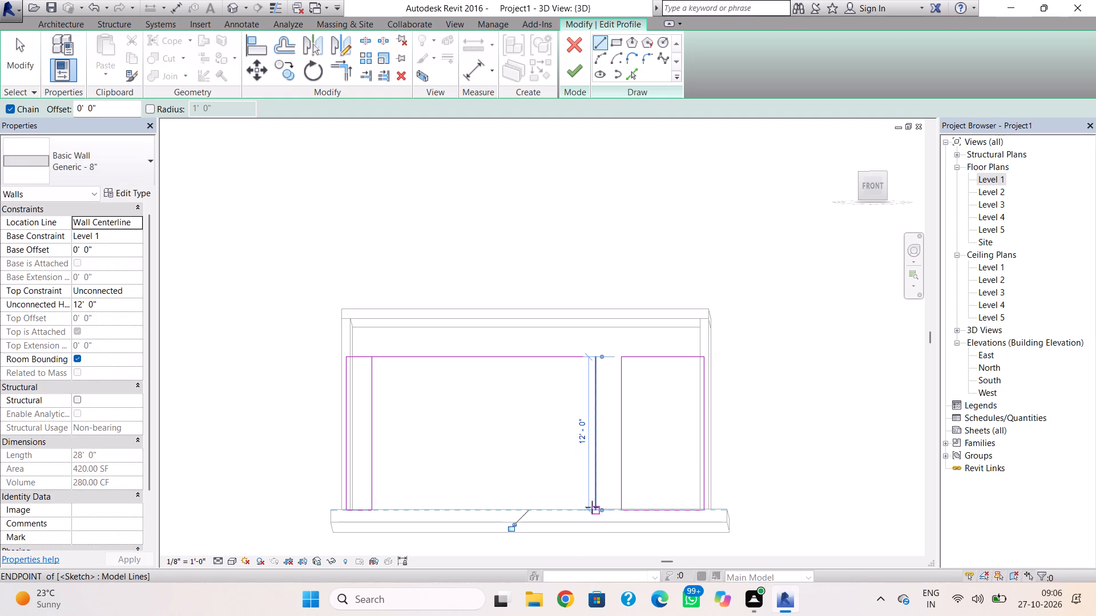
left_click(592, 507)
left_click(618, 509)
key("Escape")
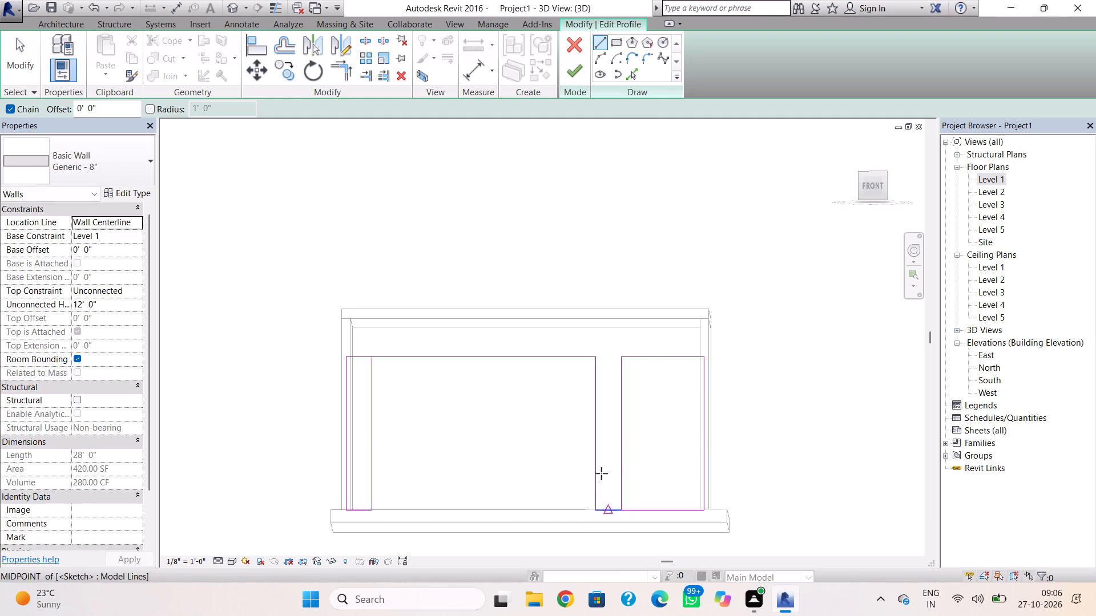
left_click(575, 78)
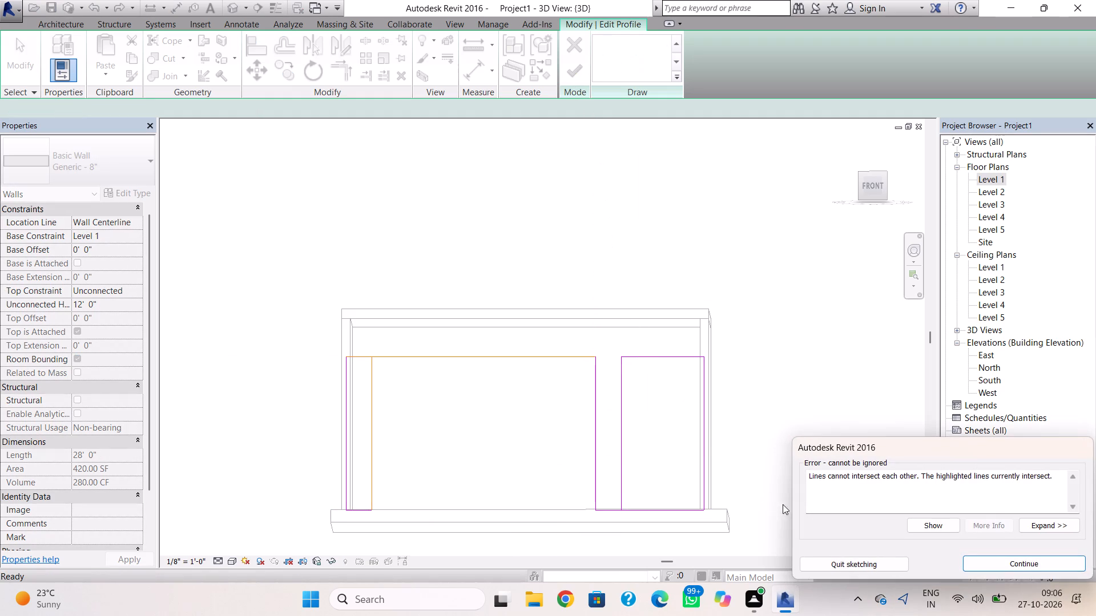
left_click(972, 563)
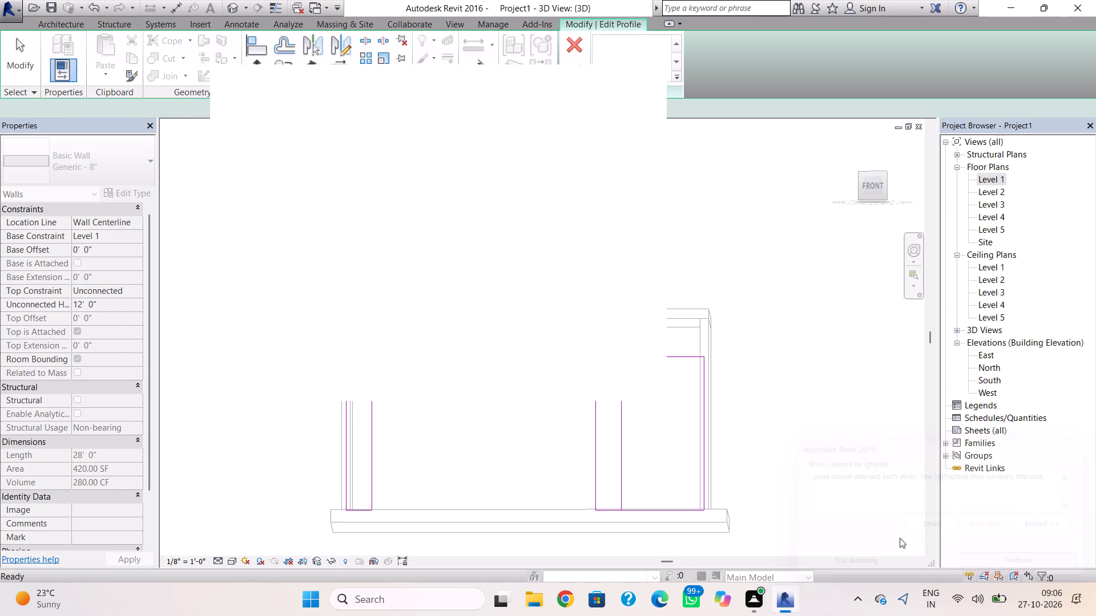
Replace the 19'-6" top line with short lines closing the 2' left strip and 2' middle strip, and try finishing the profile.
left_click(632, 86)
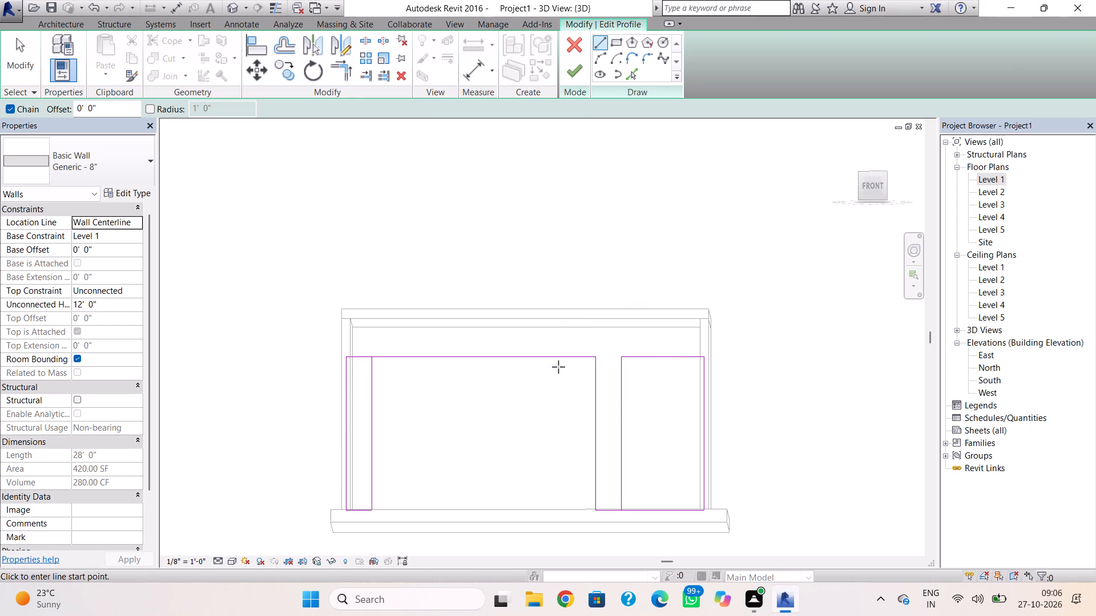
key("Escape")
left_click(558, 363)
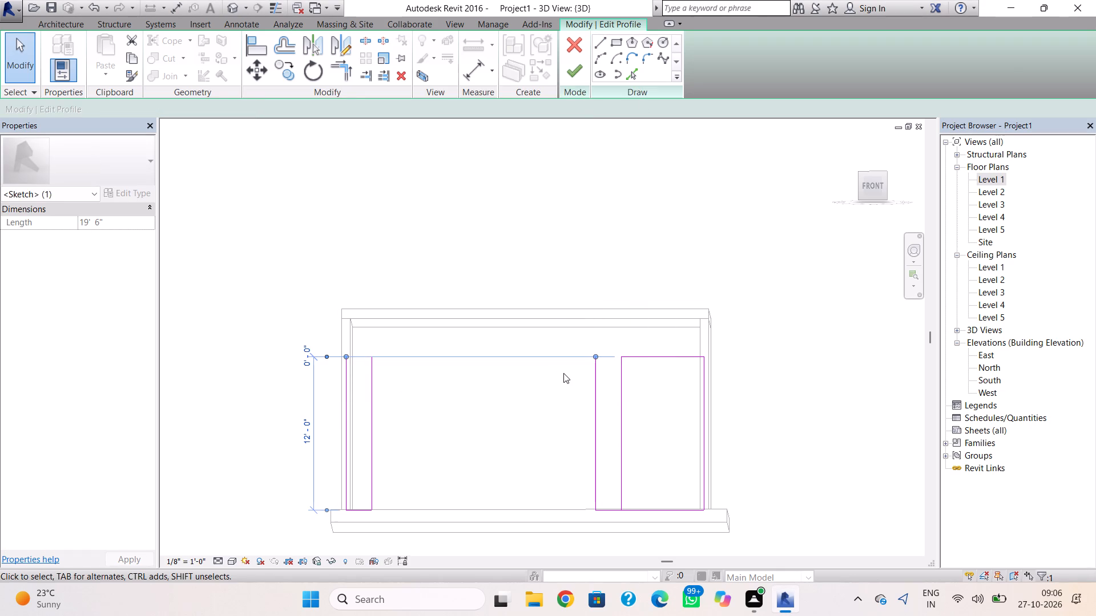
key("Delete")
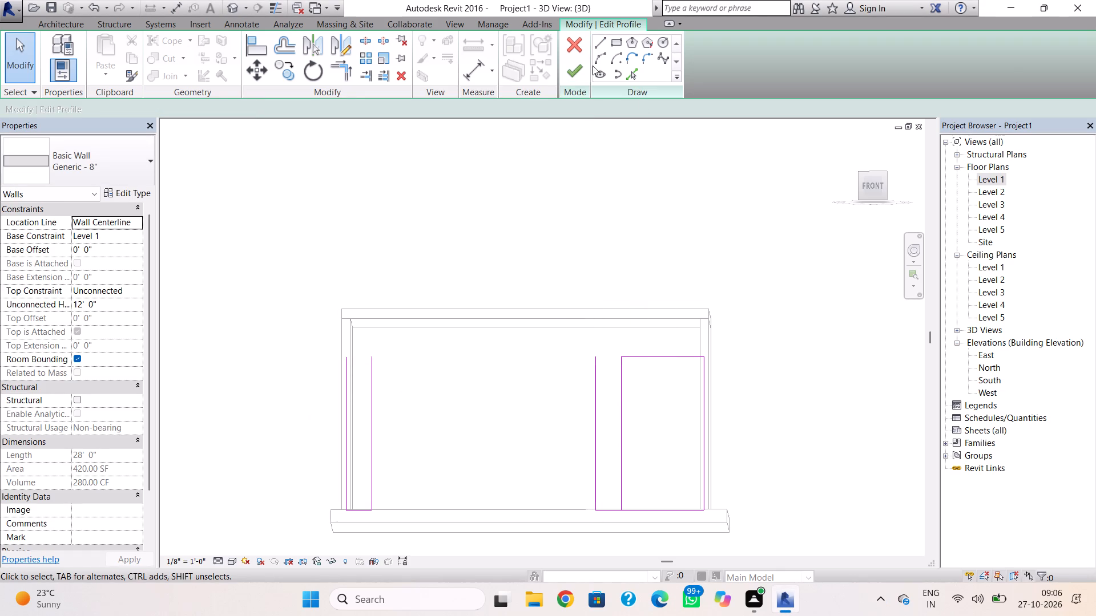
left_click(599, 43)
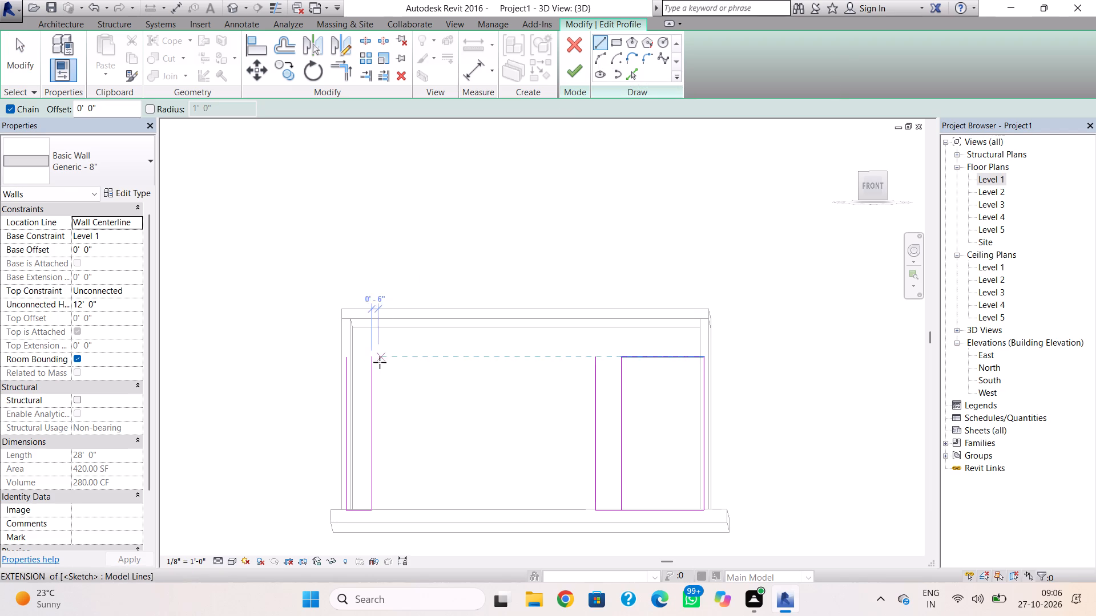
left_click(372, 360)
left_click(350, 359)
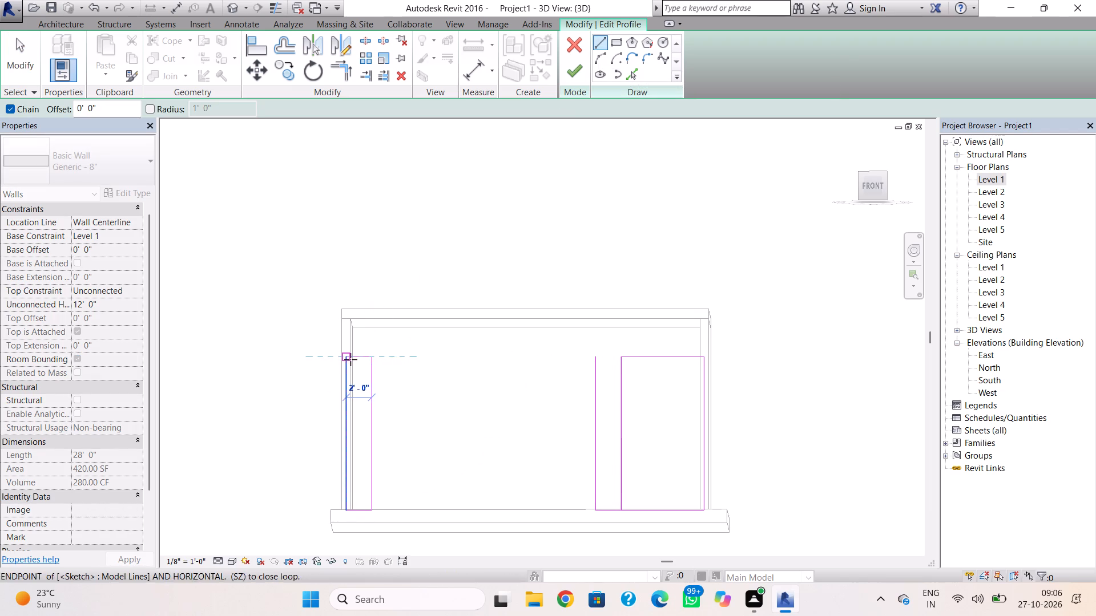
left_click(596, 356)
left_click(618, 355)
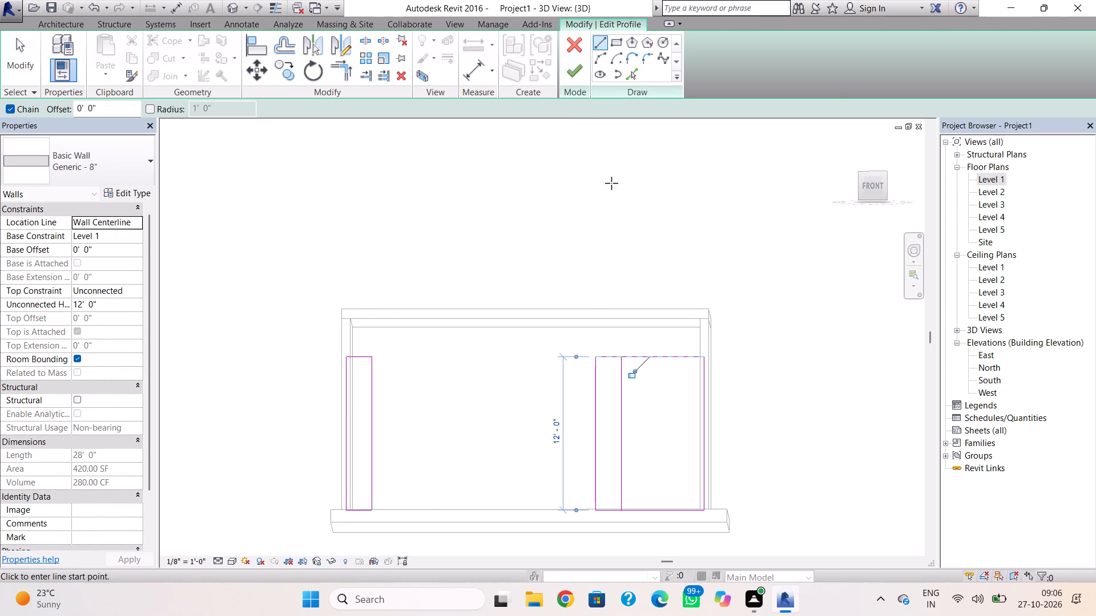
left_click(576, 74)
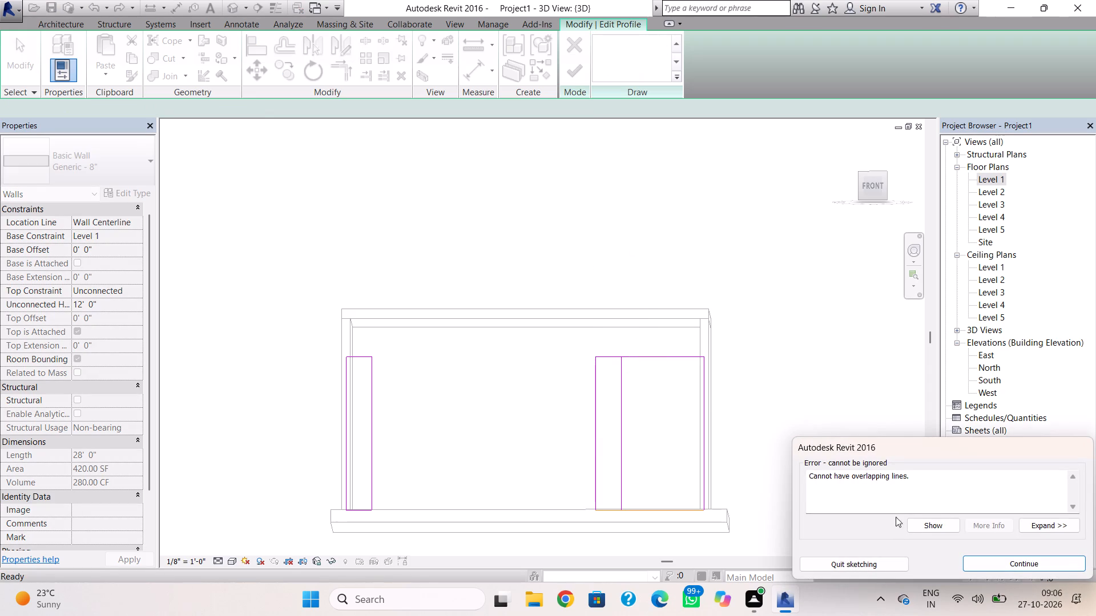
left_click(976, 563)
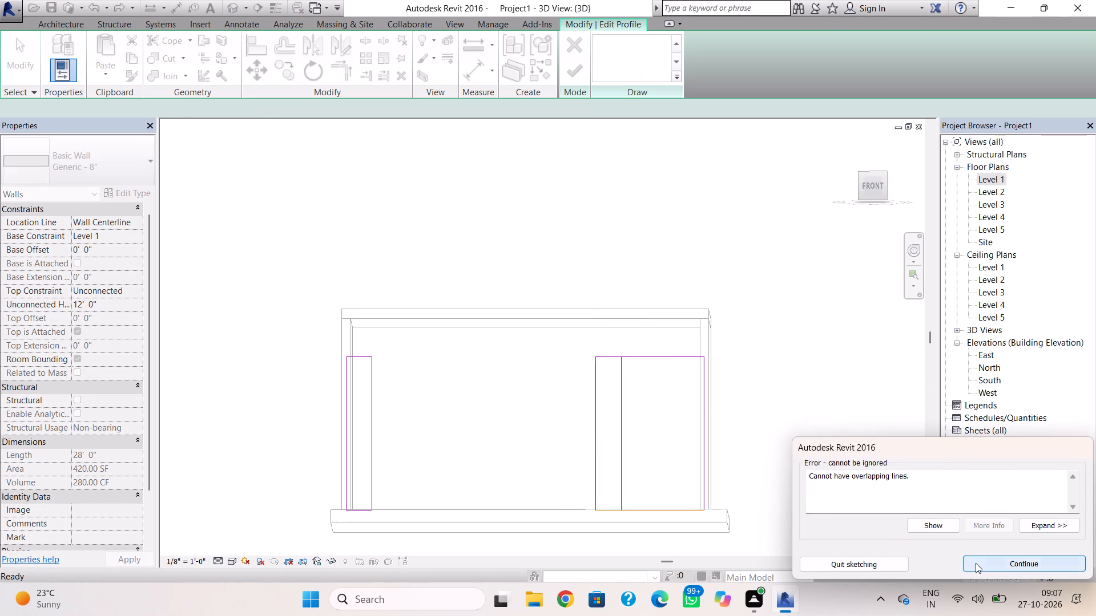
key("grave")
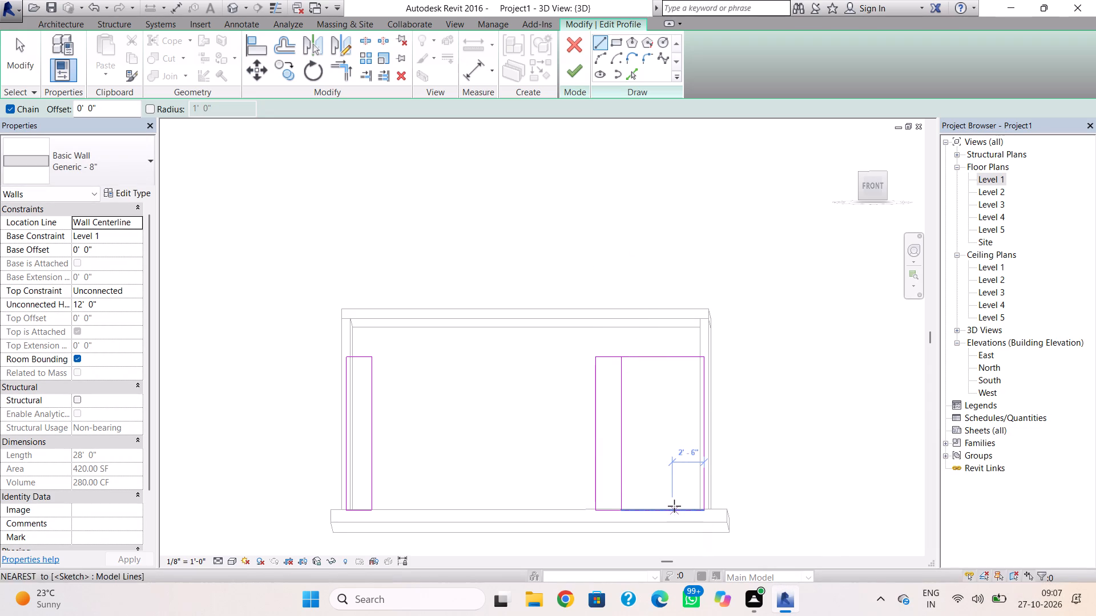
Replace the 6'-6" and adjoining 2' bottom lines with one 8'-6" bottom line, and try finishing the profile.
key("Escape")
left_click(663, 510)
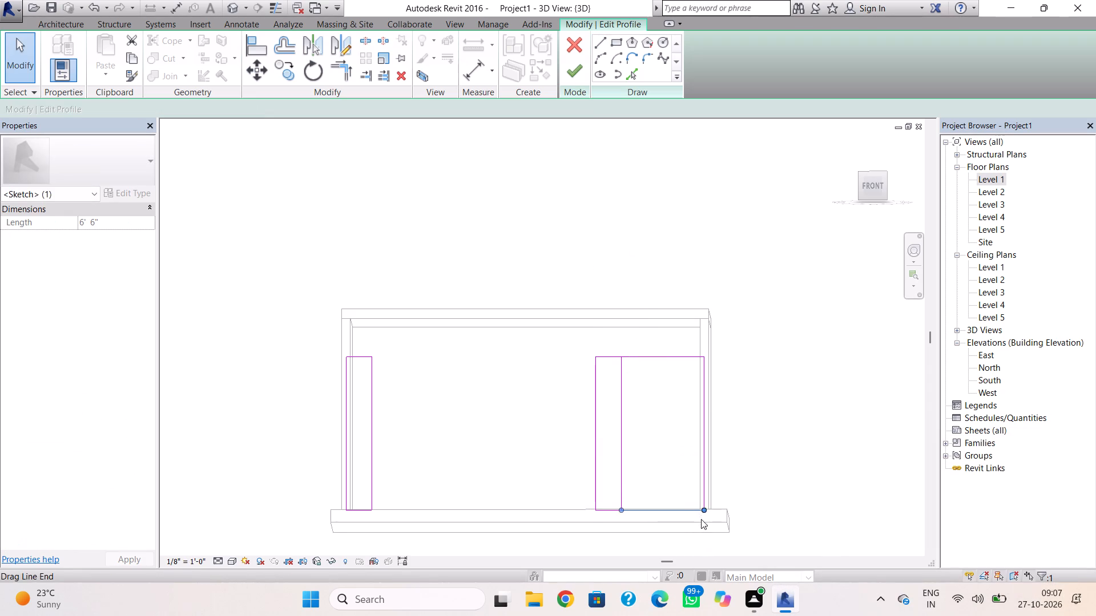
key("Delete")
left_click(616, 509)
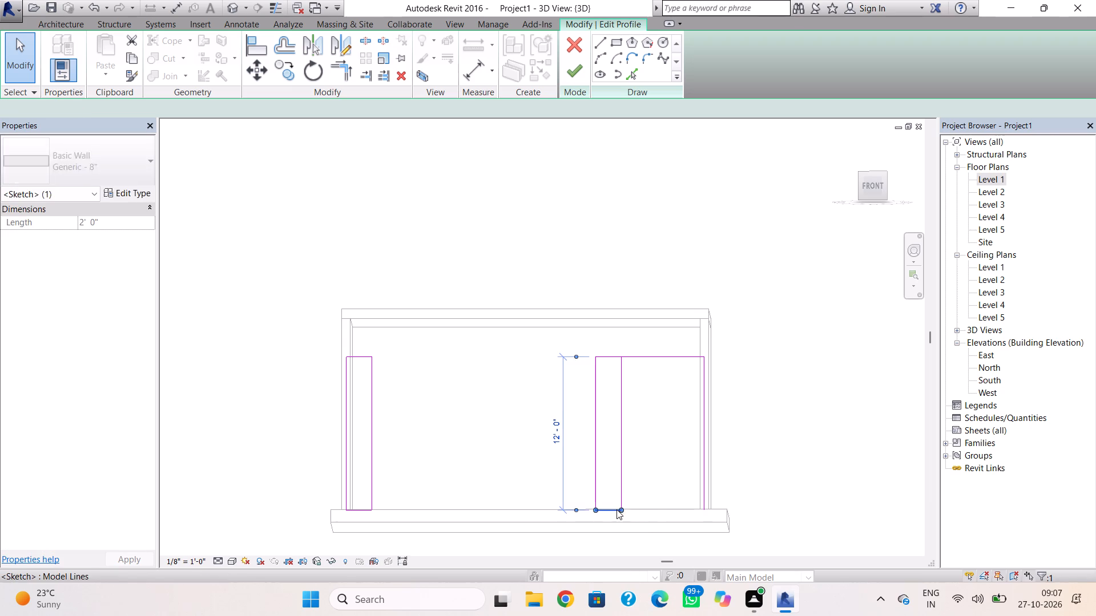
key("Delete")
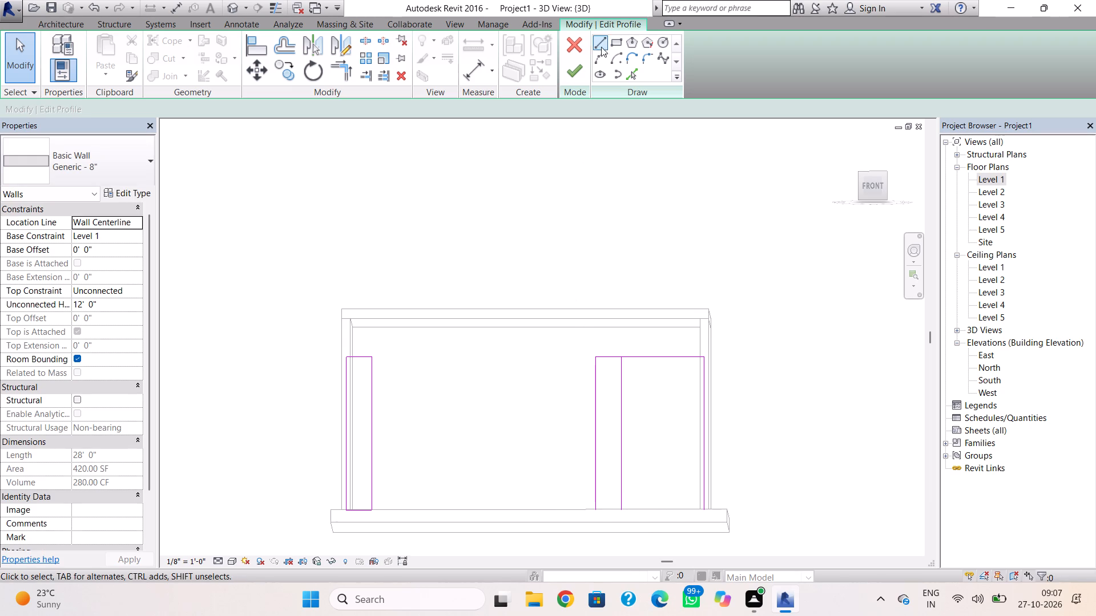
left_click(602, 30)
left_click(593, 55)
left_click(594, 46)
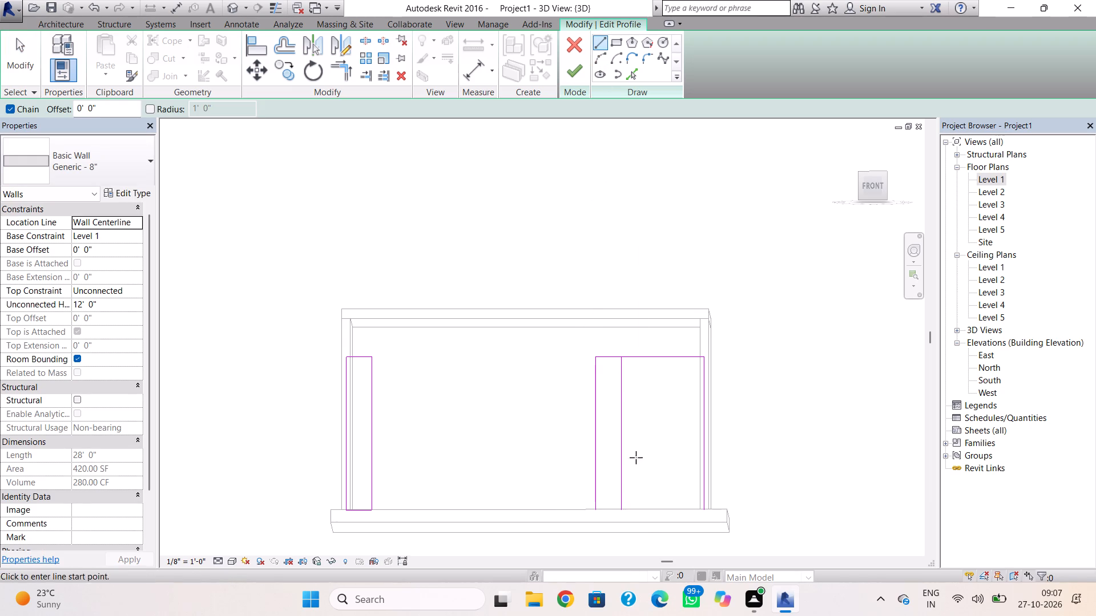
left_click(598, 508)
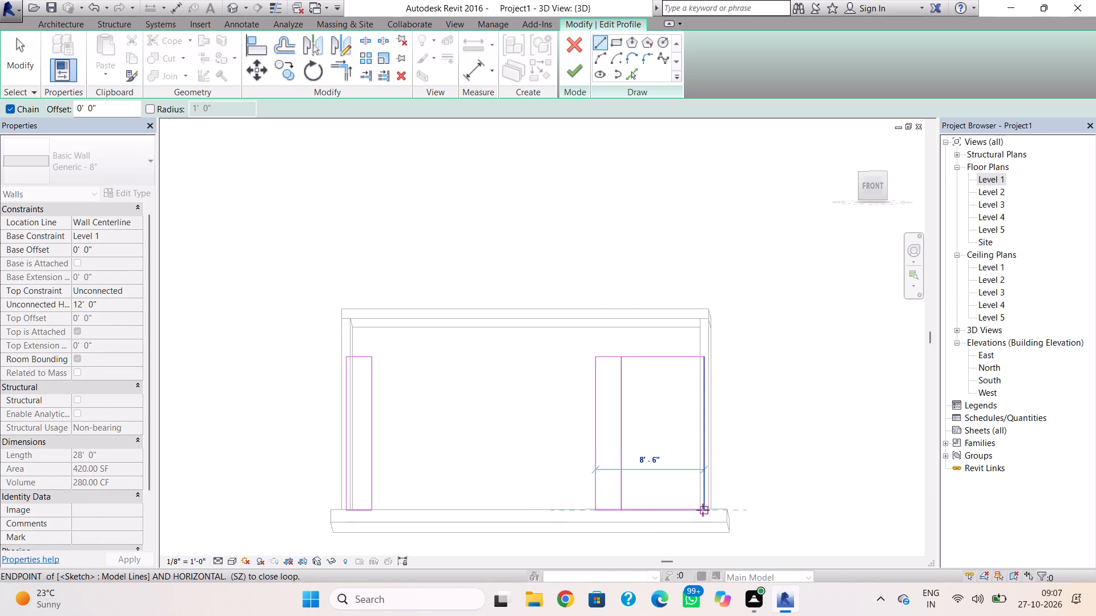
left_click(703, 510)
left_click(566, 68)
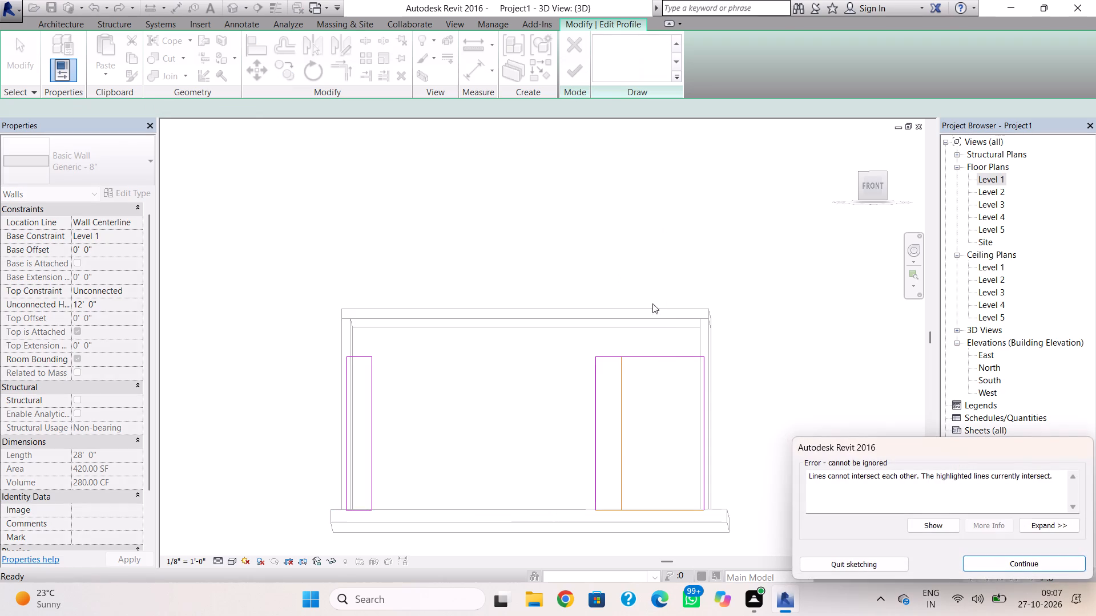
left_click(982, 568)
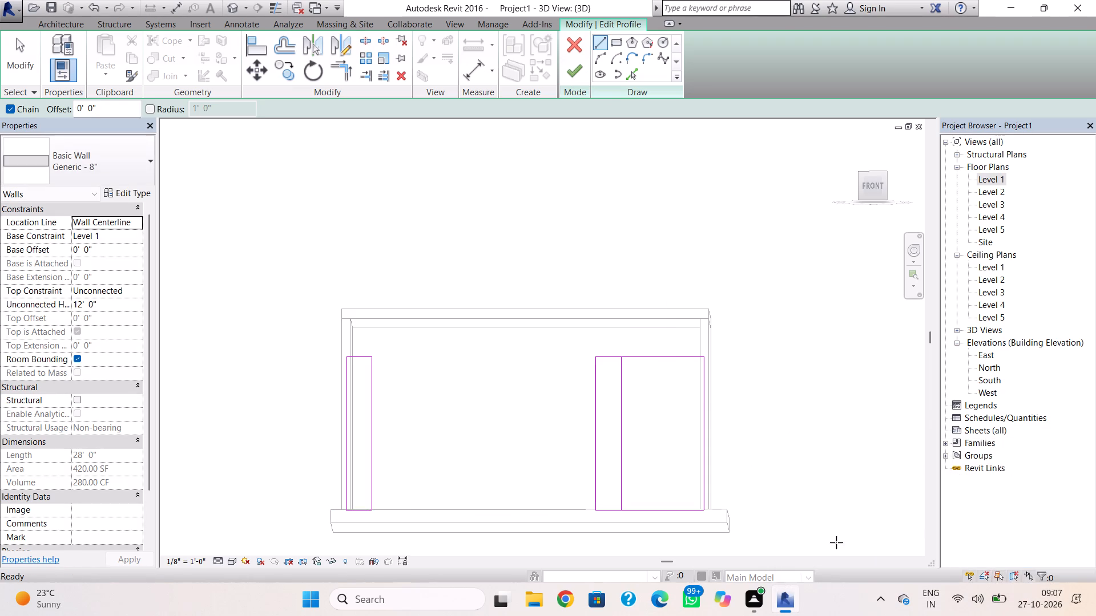
Delete the inner vertical line dividing the 8'-6" rectangle at the wall's right end, and try finishing the profile.
key("Escape")
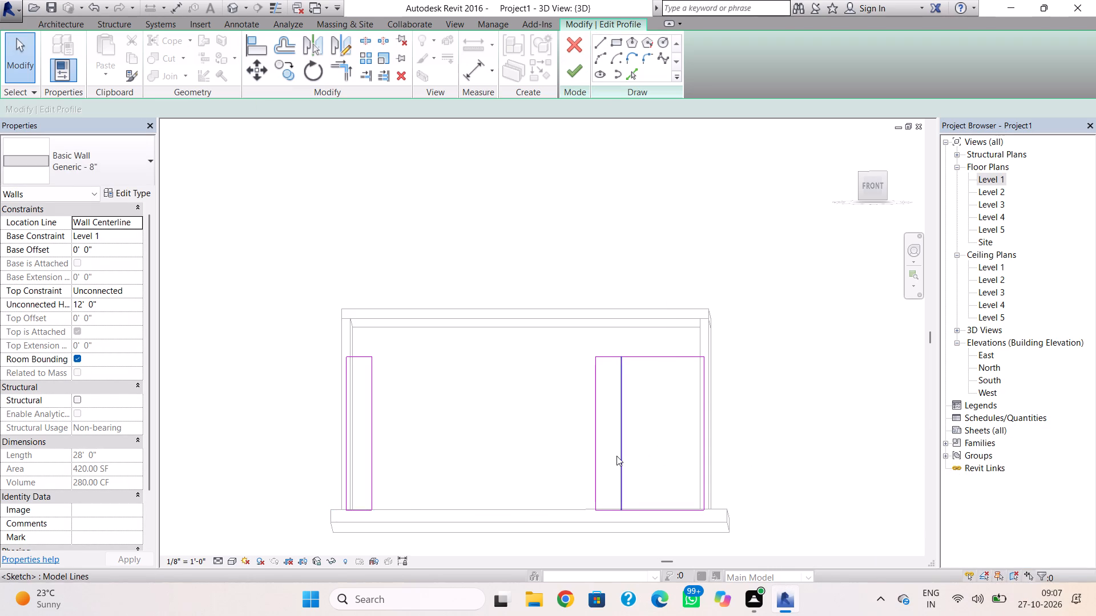
left_click(616, 456)
key("Delete")
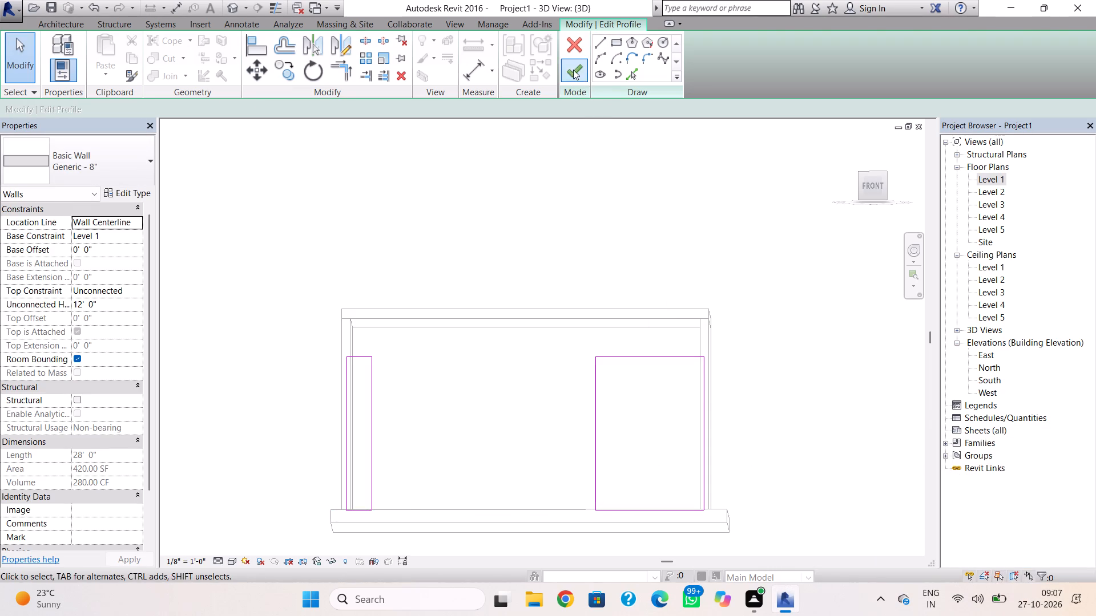
left_click(573, 70)
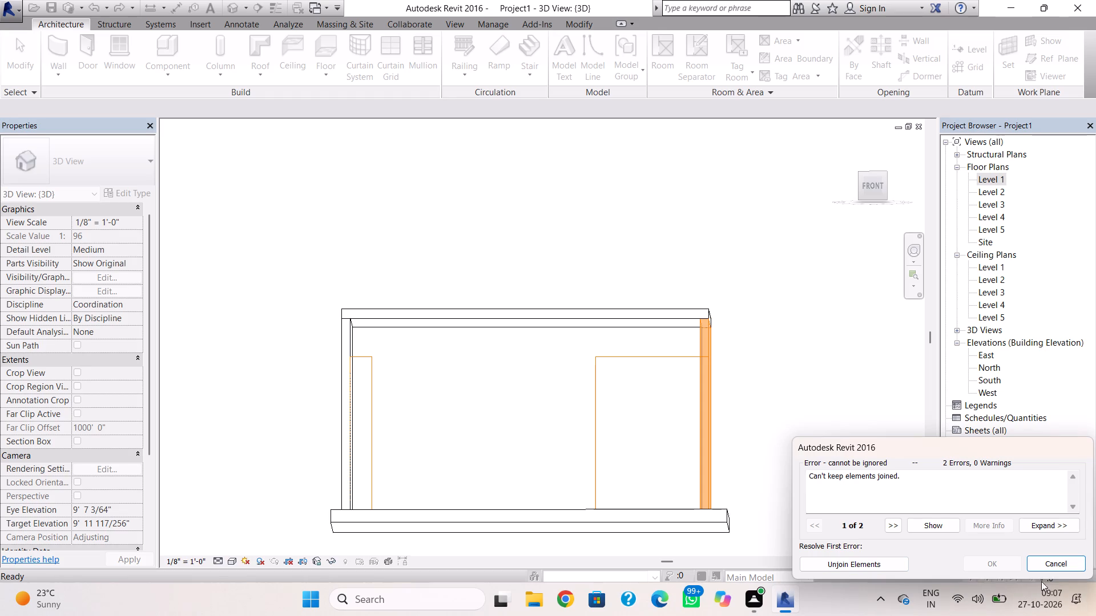
left_click(1052, 570)
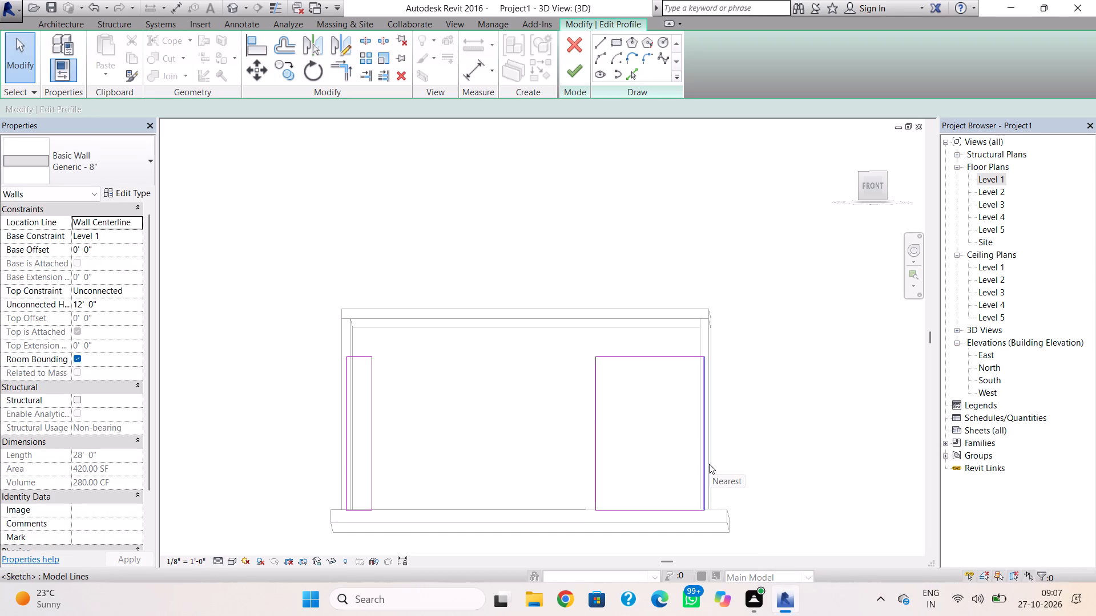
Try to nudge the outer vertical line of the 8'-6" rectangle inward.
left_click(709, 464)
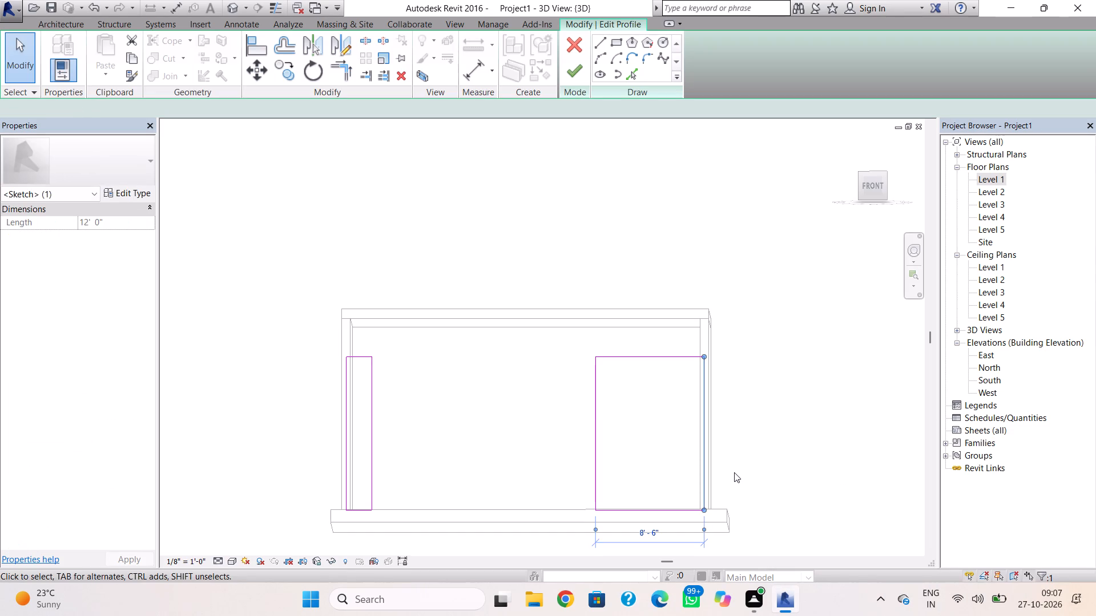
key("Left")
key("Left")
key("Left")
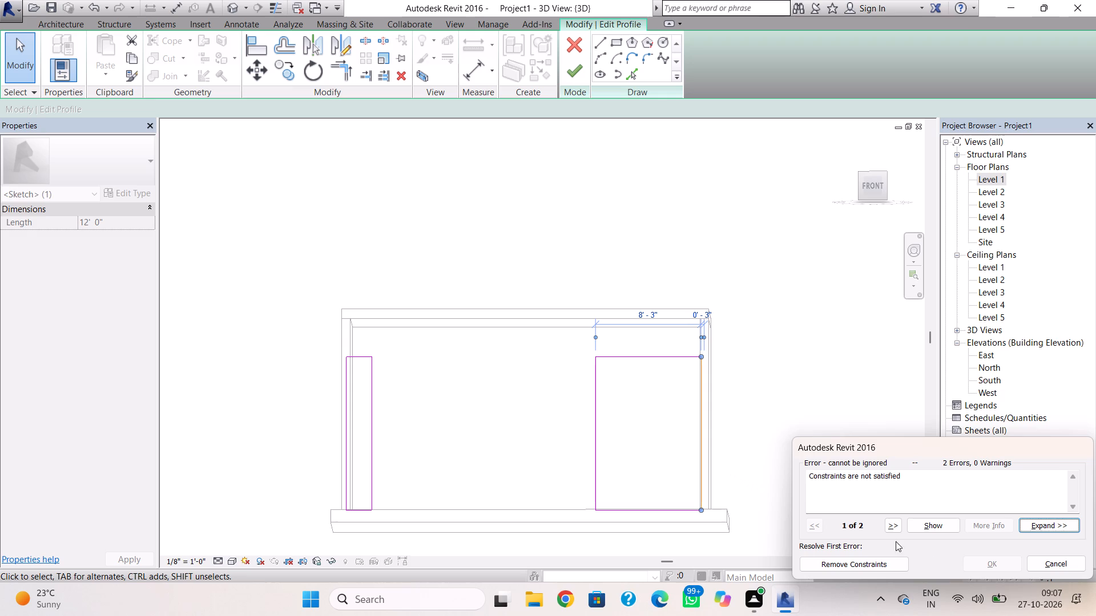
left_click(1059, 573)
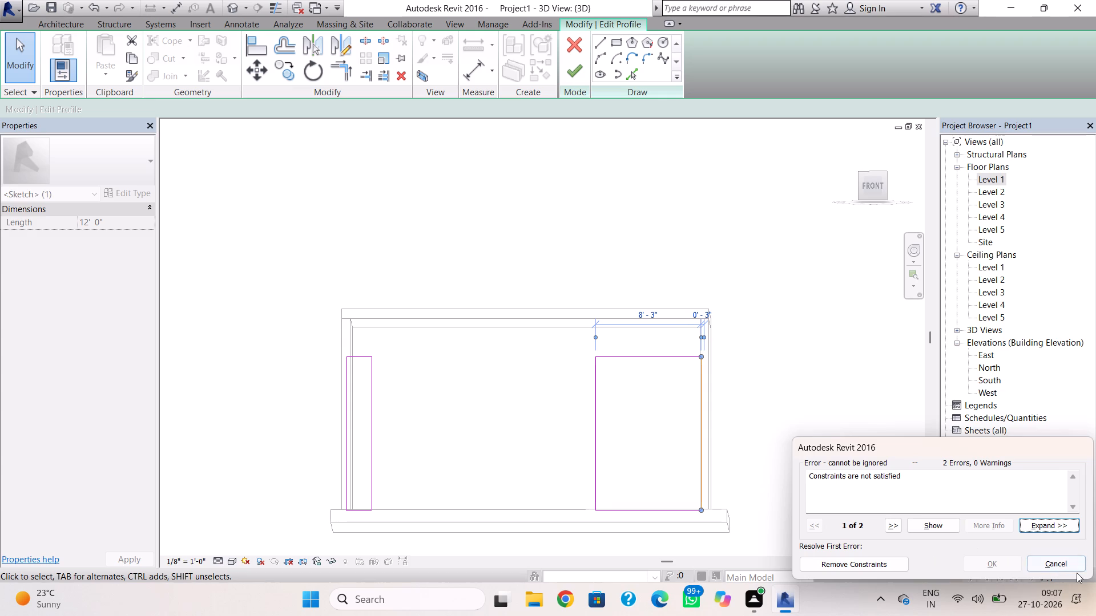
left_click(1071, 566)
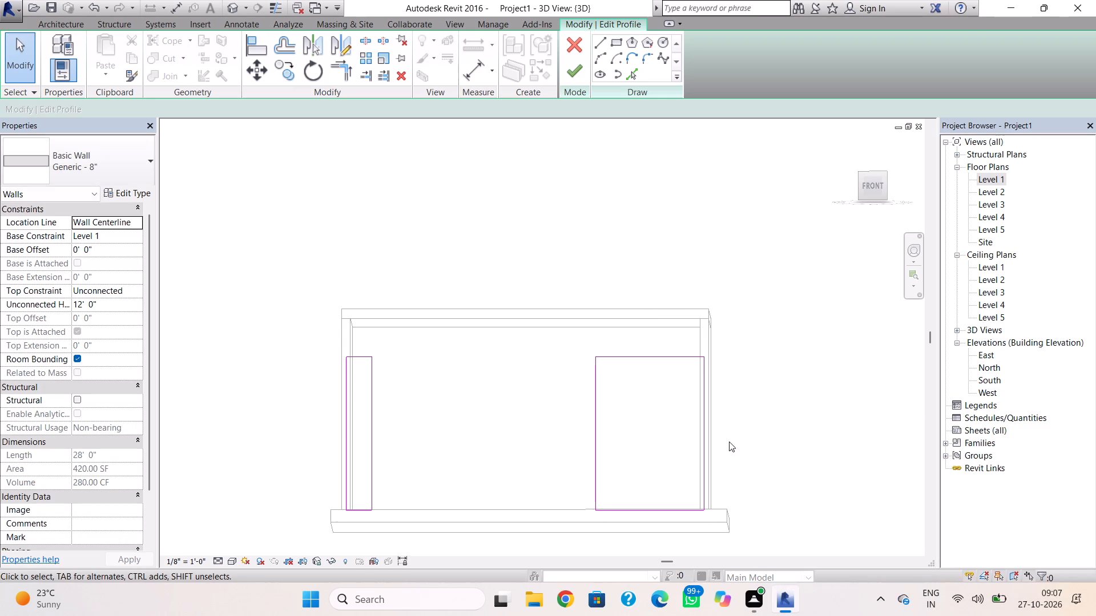
Replace the 8'-6" rectangle's outer vertical line with a 12' vertical line along the adjoining side wall's inner face.
left_click(703, 444)
key("Delete")
left_click(601, 46)
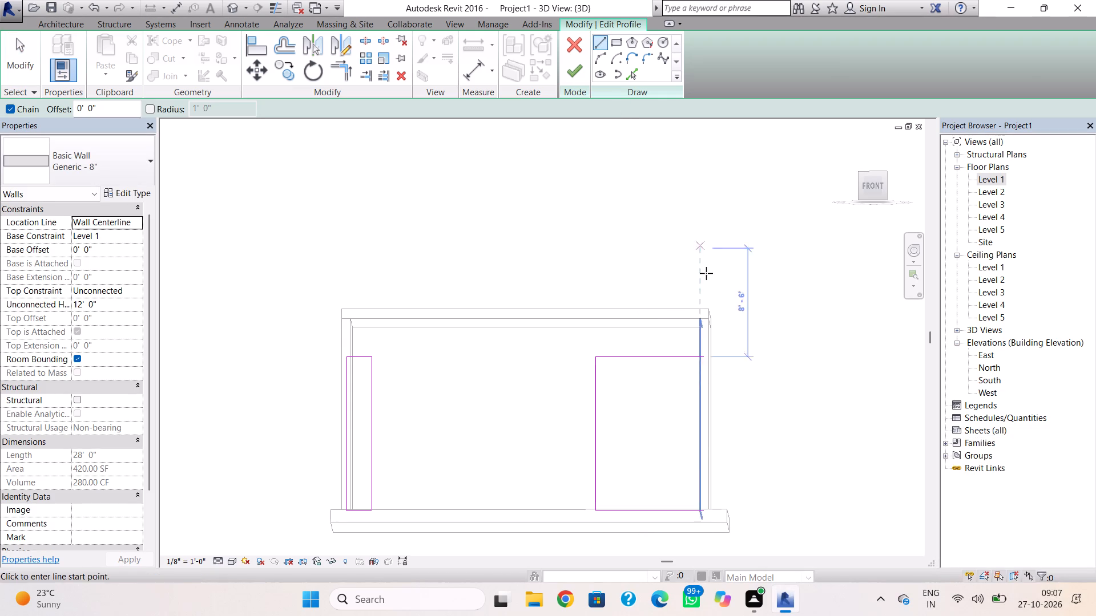
scroll(699, 357, "up", 3)
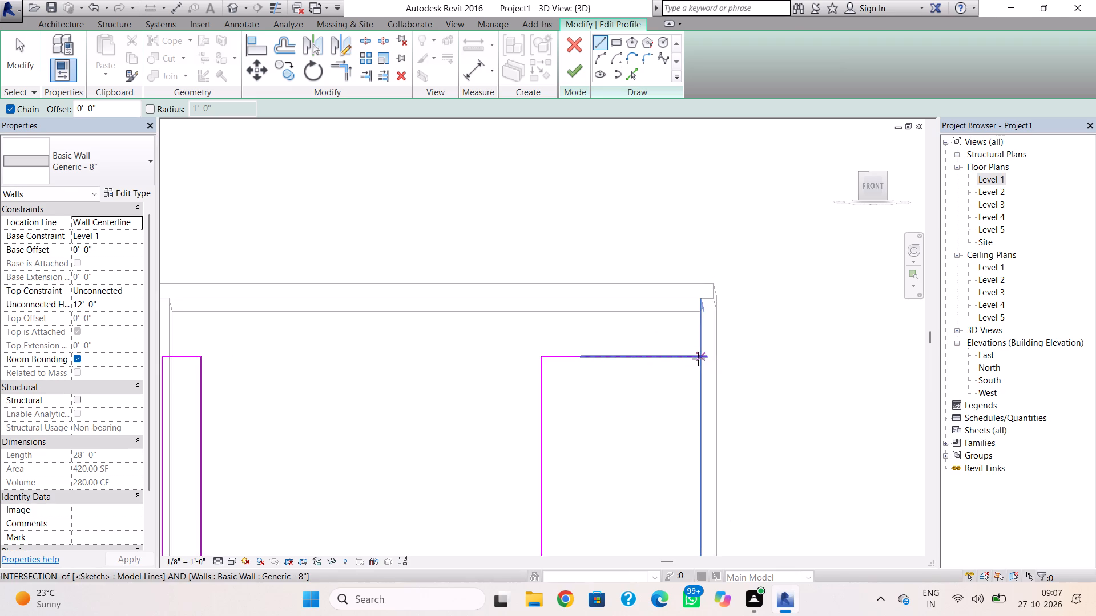
scroll(698, 359, "up", 3)
left_click(703, 357)
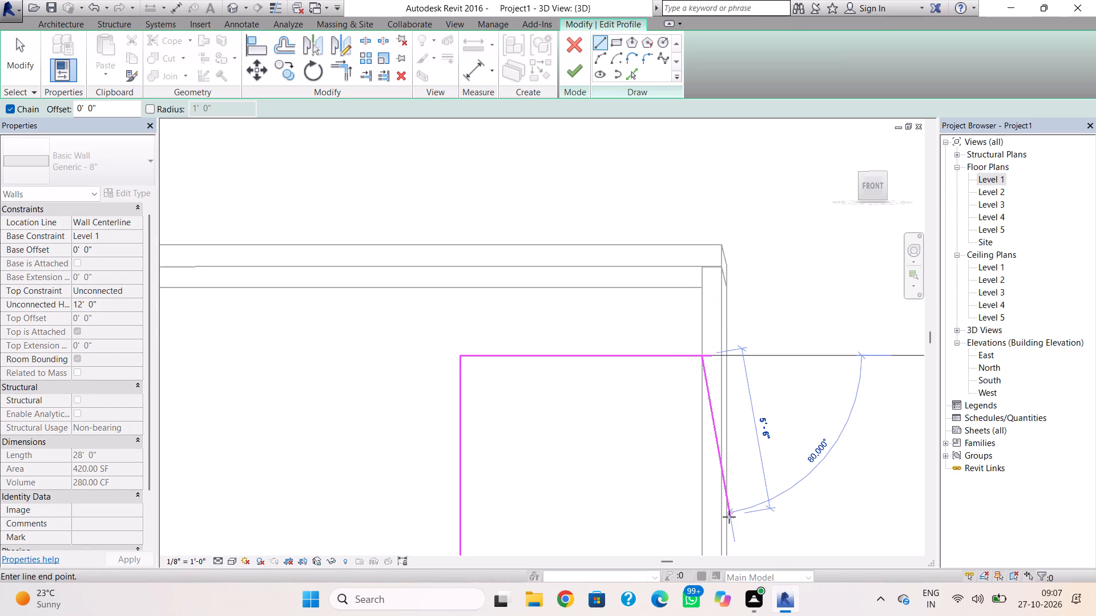
scroll(729, 517, "down", 3)
middle_click_drag(718, 493, 702, 350)
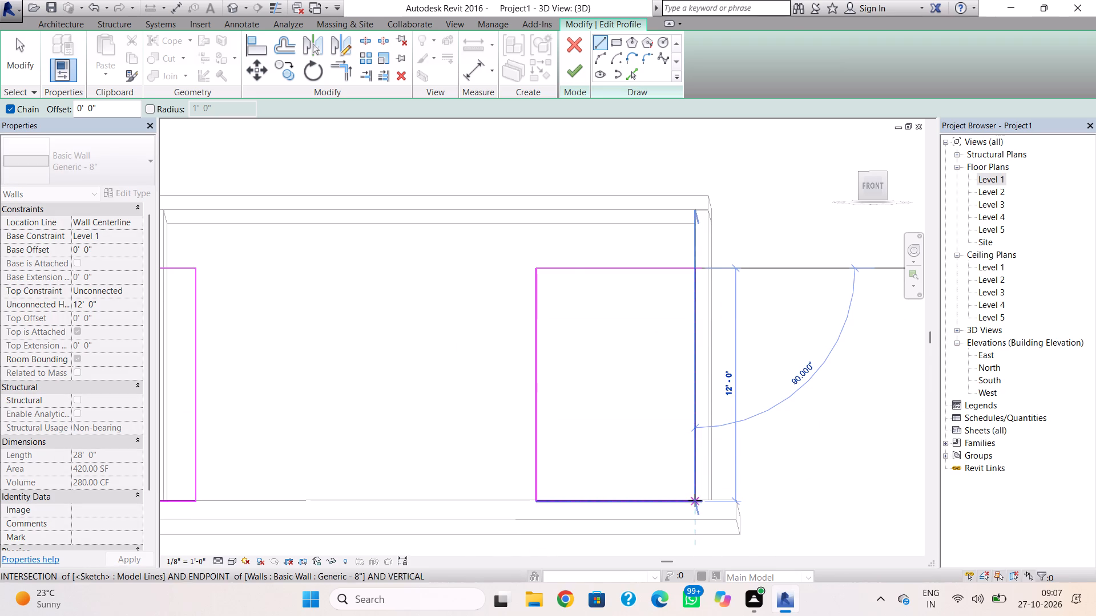
left_click(695, 500)
key("Escape")
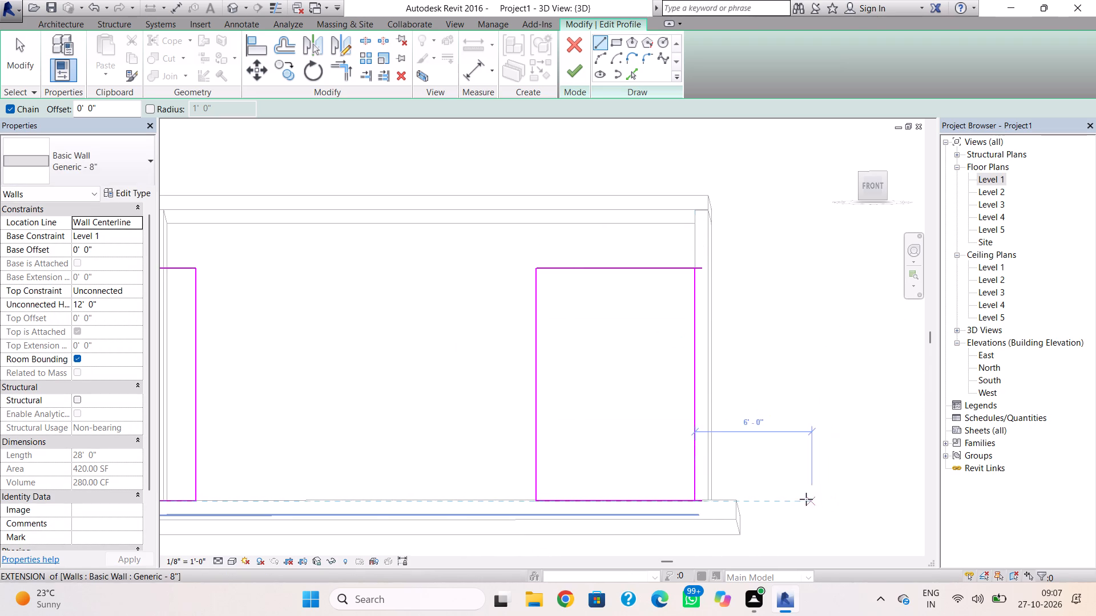
key("Escape")
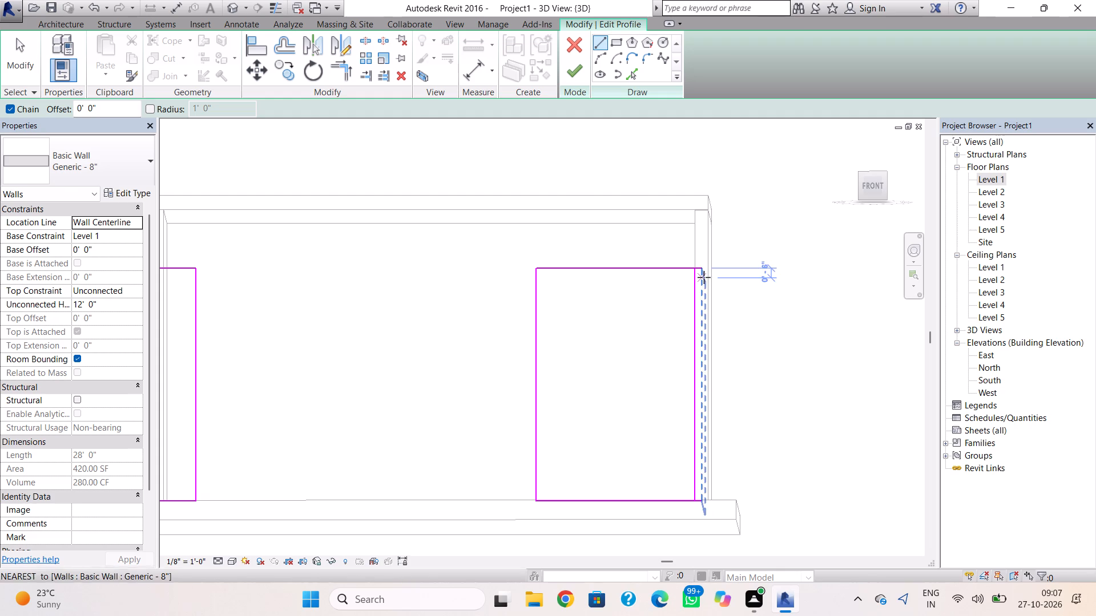
Replace the right rectangle's top and bottom lines with ones that run from its inner edge to the new 12' outer line.
left_click(676, 270)
key("Delete")
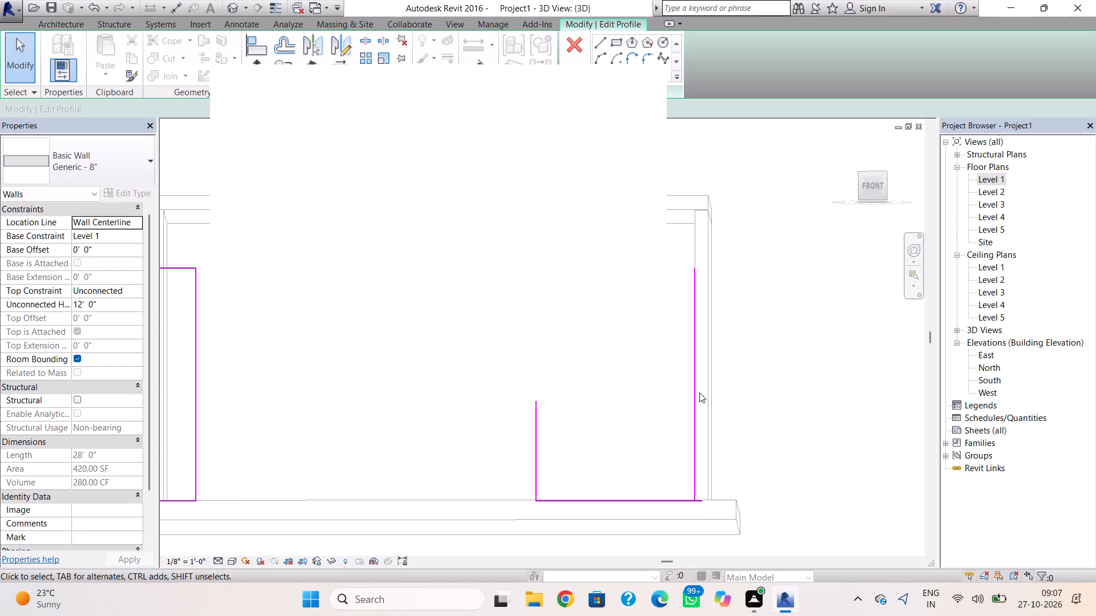
left_click(674, 497)
key("Delete")
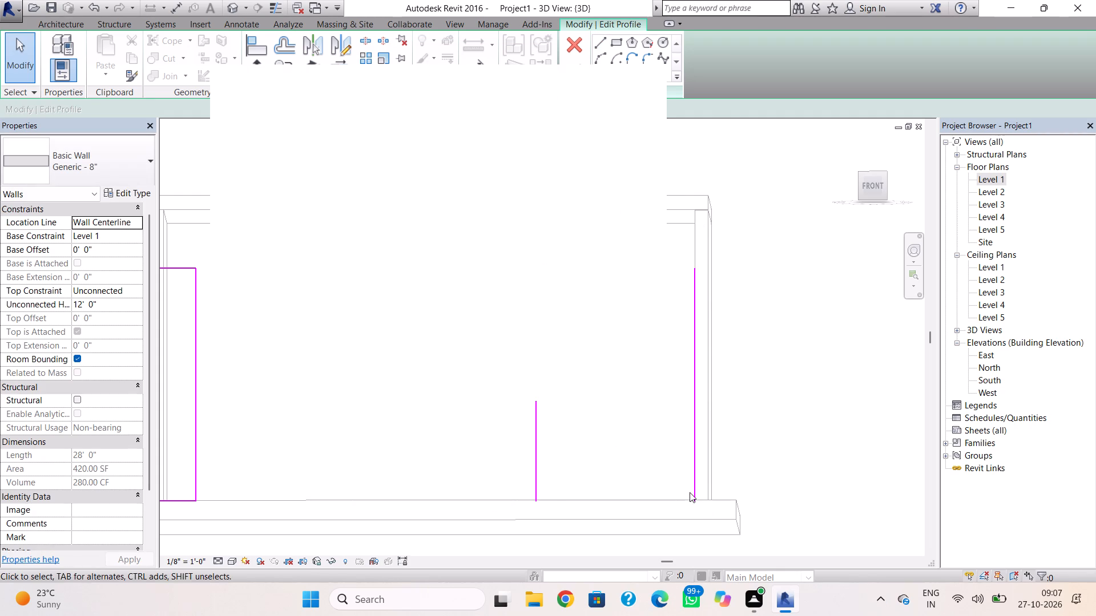
left_click(601, 44)
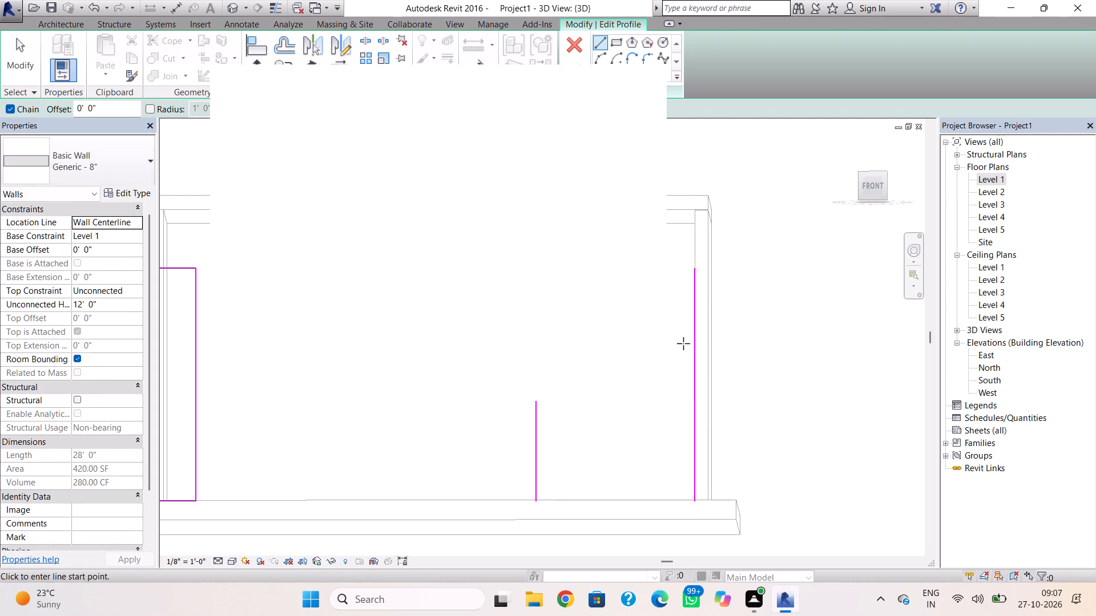
left_click(697, 497)
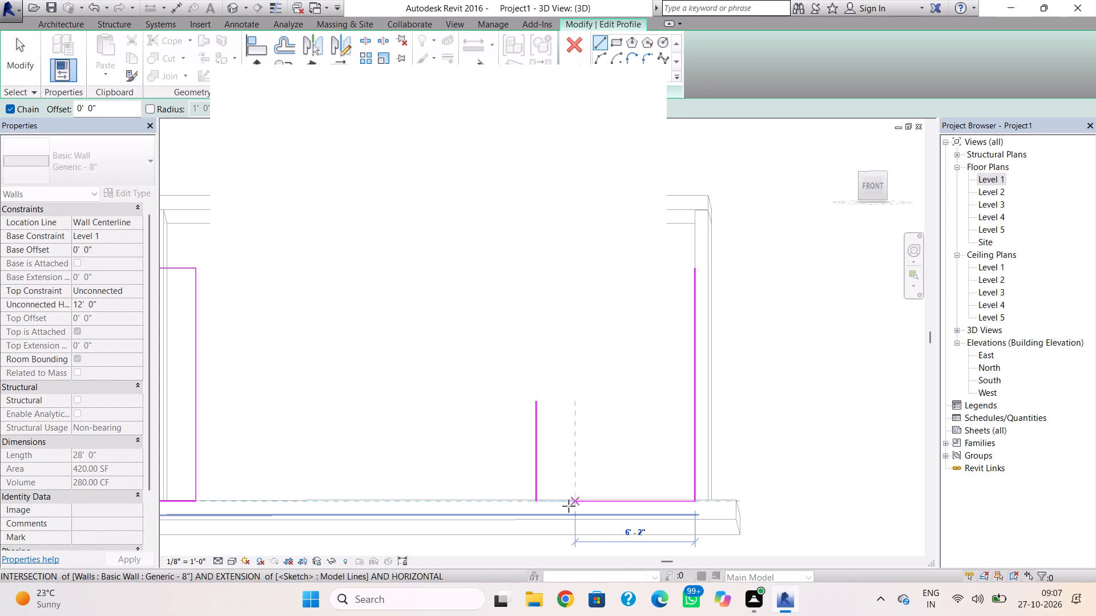
left_click(538, 500)
middle_click_drag(640, 493, 663, 615)
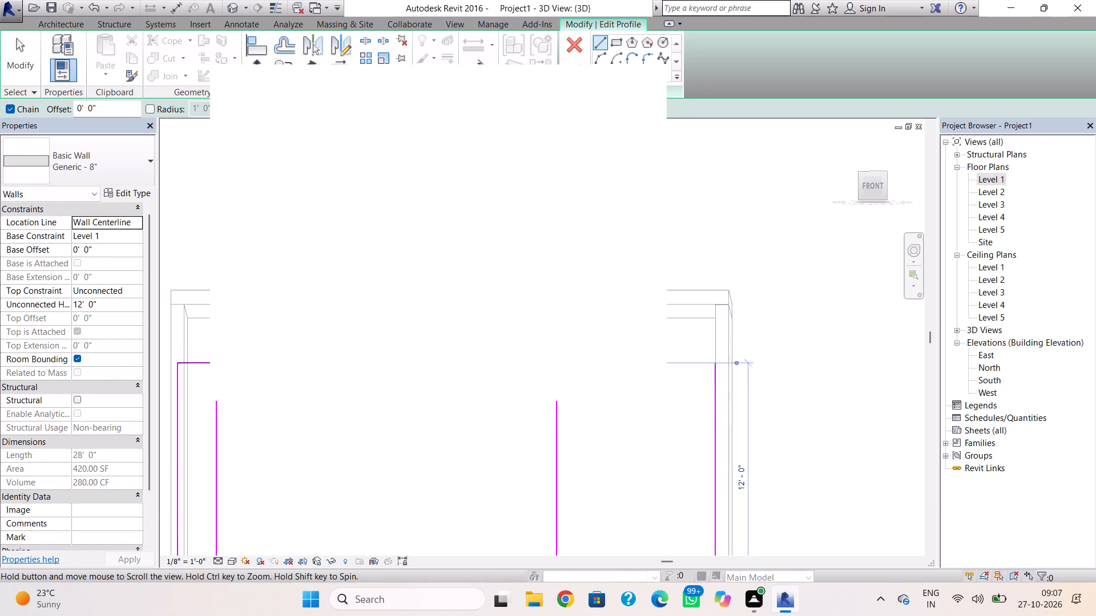
middle_click_drag(663, 615, 666, 615)
middle_click_drag(671, 409, 693, 532)
scroll(674, 414, "down", 1)
left_click(634, 515)
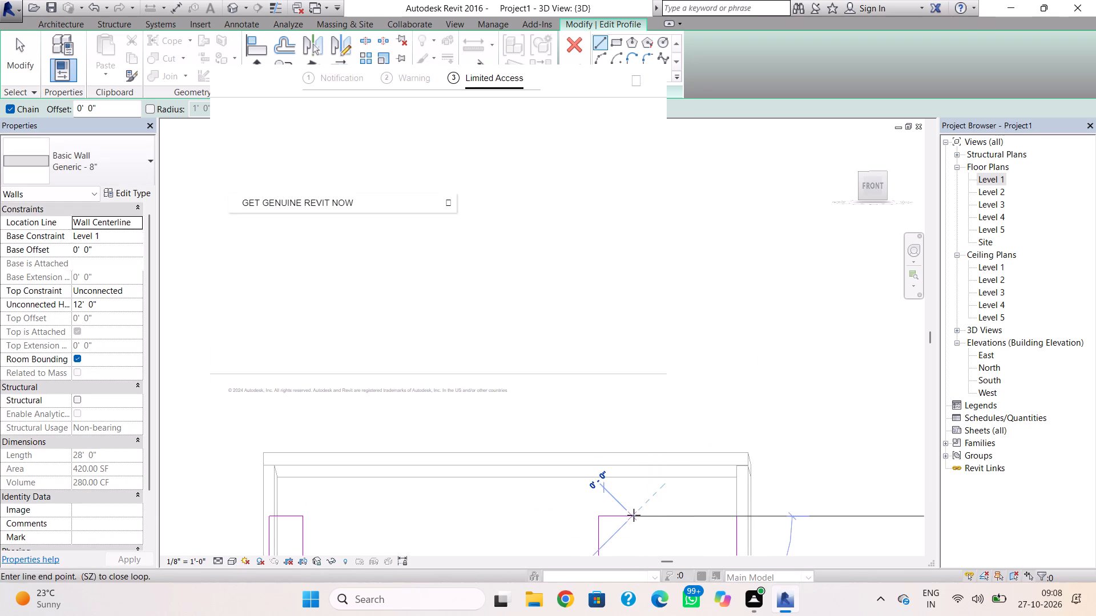
left_click(735, 516)
scroll(664, 536, "down", 1)
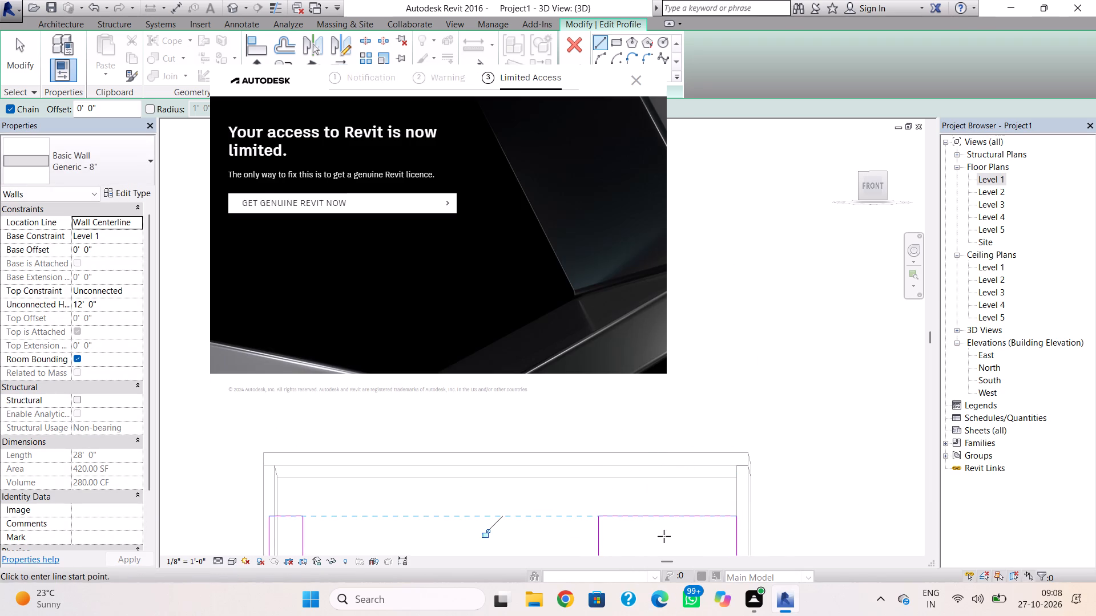
middle_click_drag(676, 497, 760, 401)
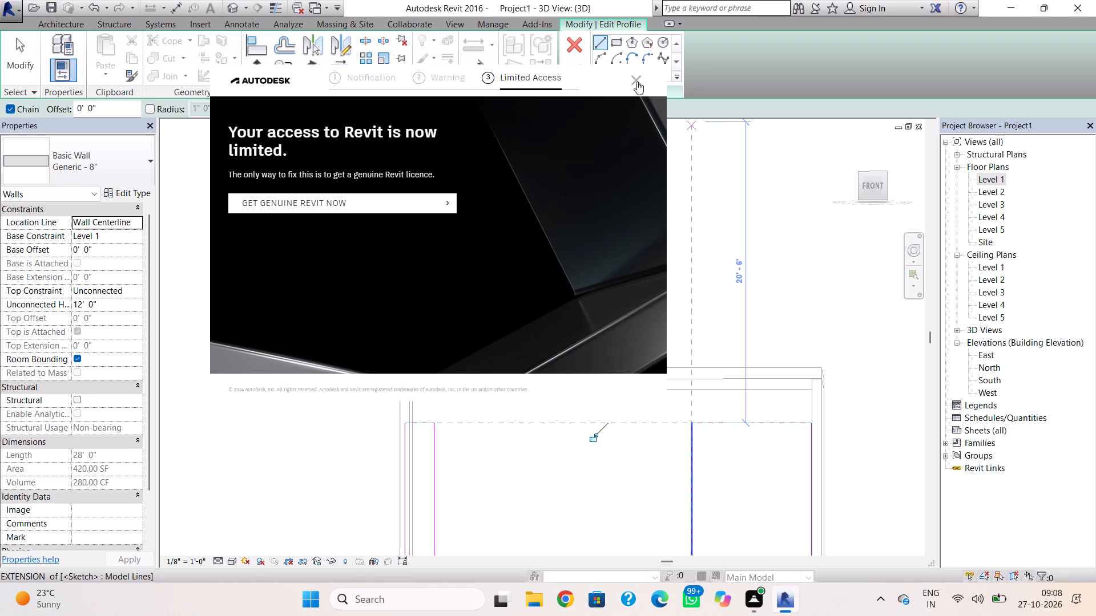
Dismiss the Autodesk limited-access notice covering the sketch and end line drawing.
left_click(637, 82)
scroll(674, 334, "down", 2)
scroll(602, 404, "down", 1)
middle_click_drag(602, 404, 631, 223)
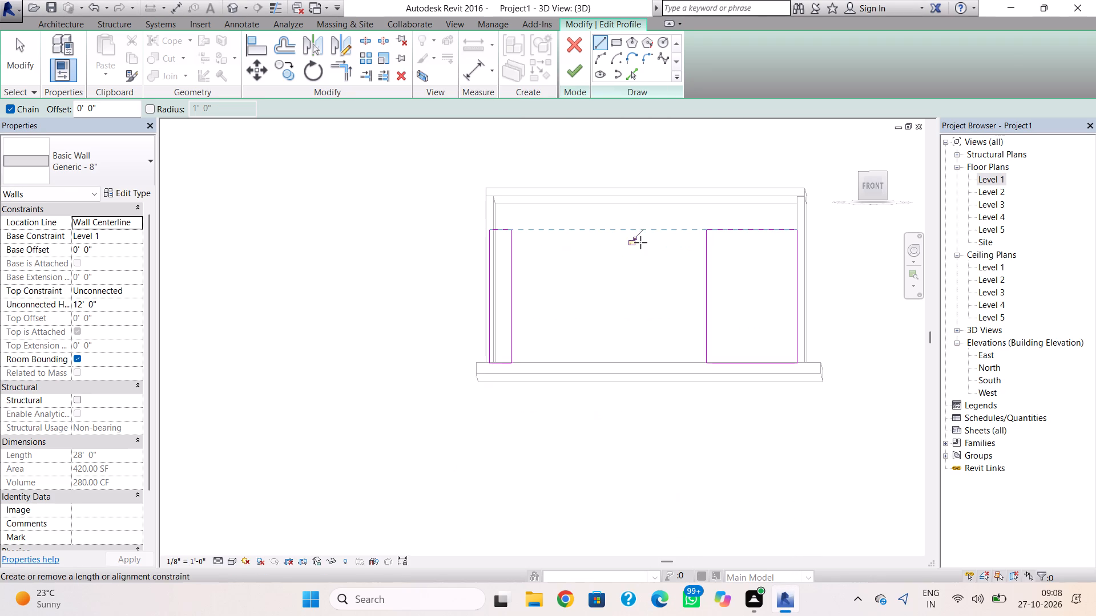
key("Escape")
key("Escape")
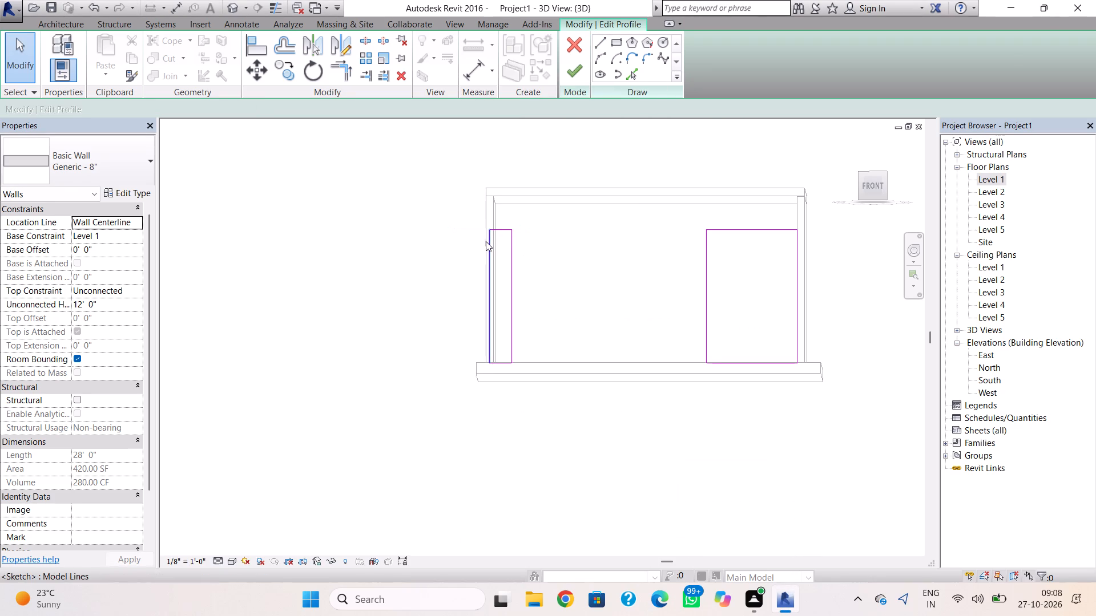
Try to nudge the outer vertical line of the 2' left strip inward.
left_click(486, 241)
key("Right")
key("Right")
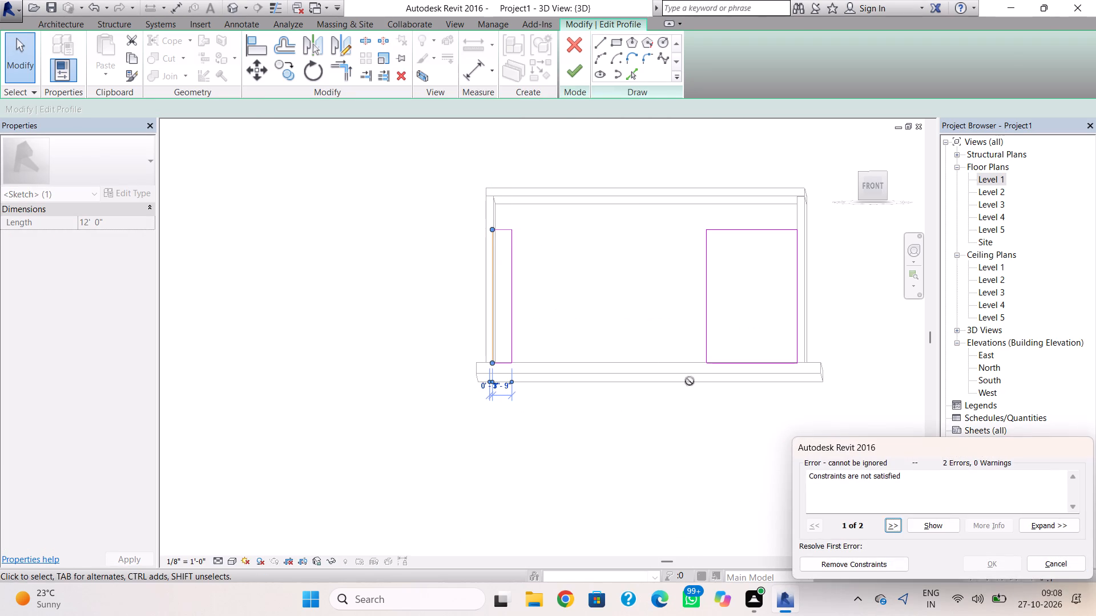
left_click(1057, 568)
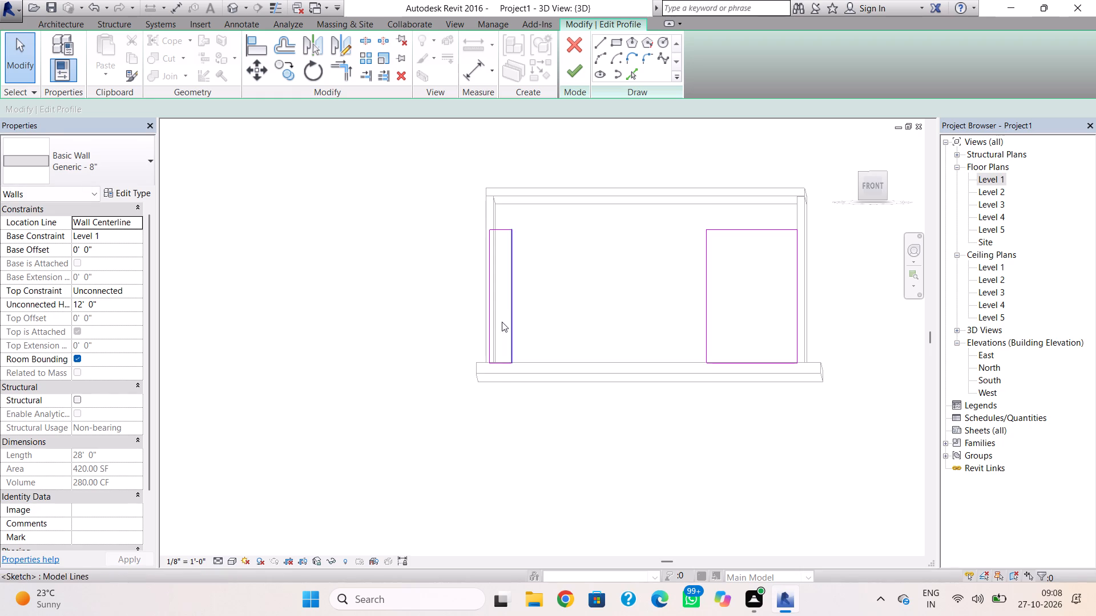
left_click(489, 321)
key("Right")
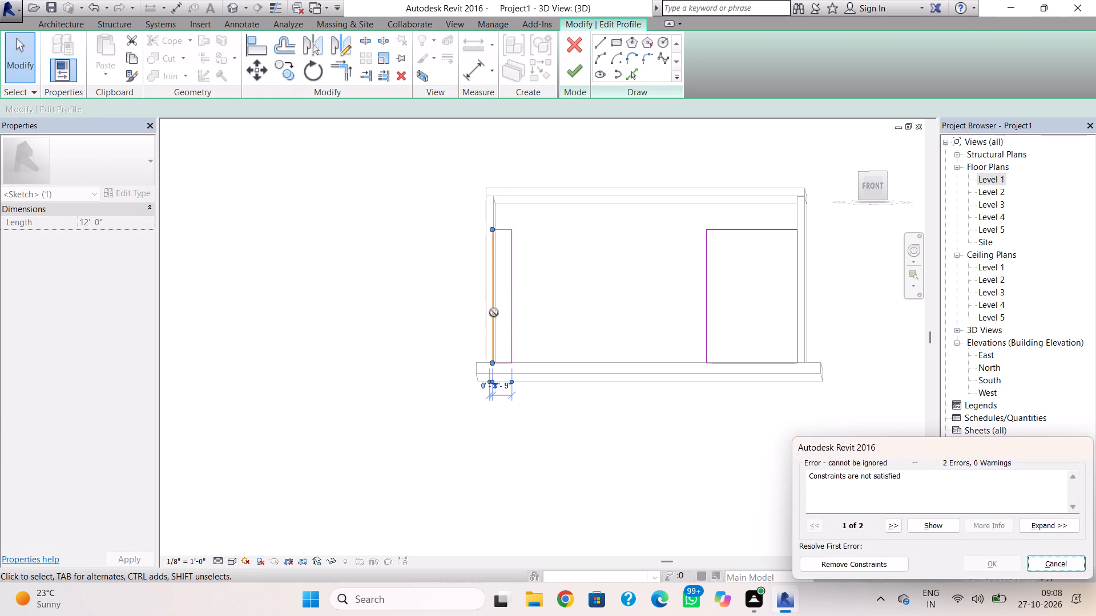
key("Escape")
Replace the 2' left strip's outer vertical line with a 12' vertical line along the adjoining side wall's inner face.
left_click(490, 320)
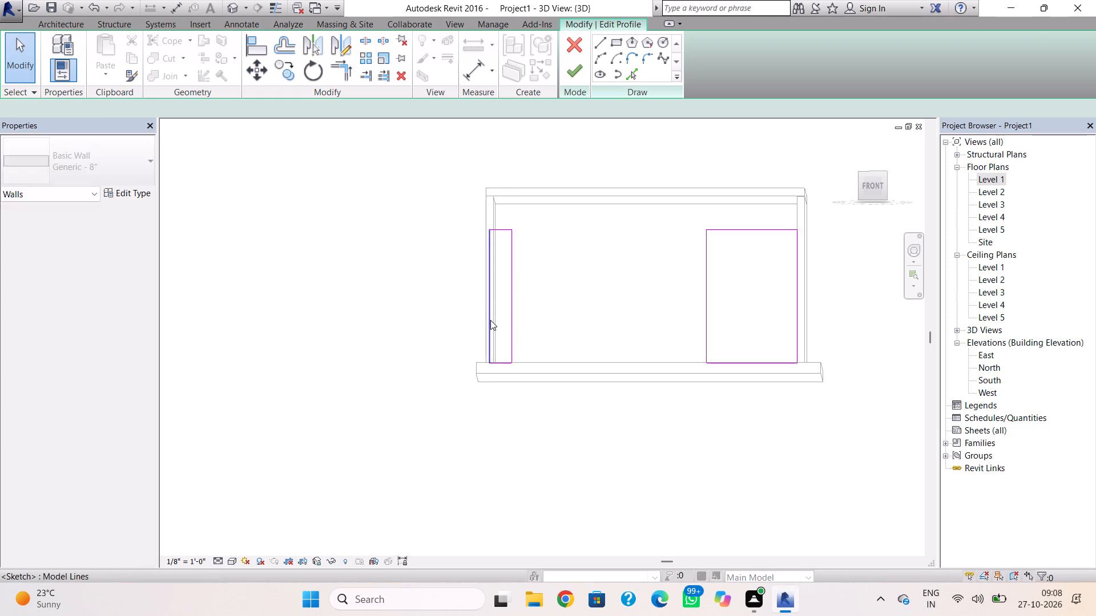
key("Delete")
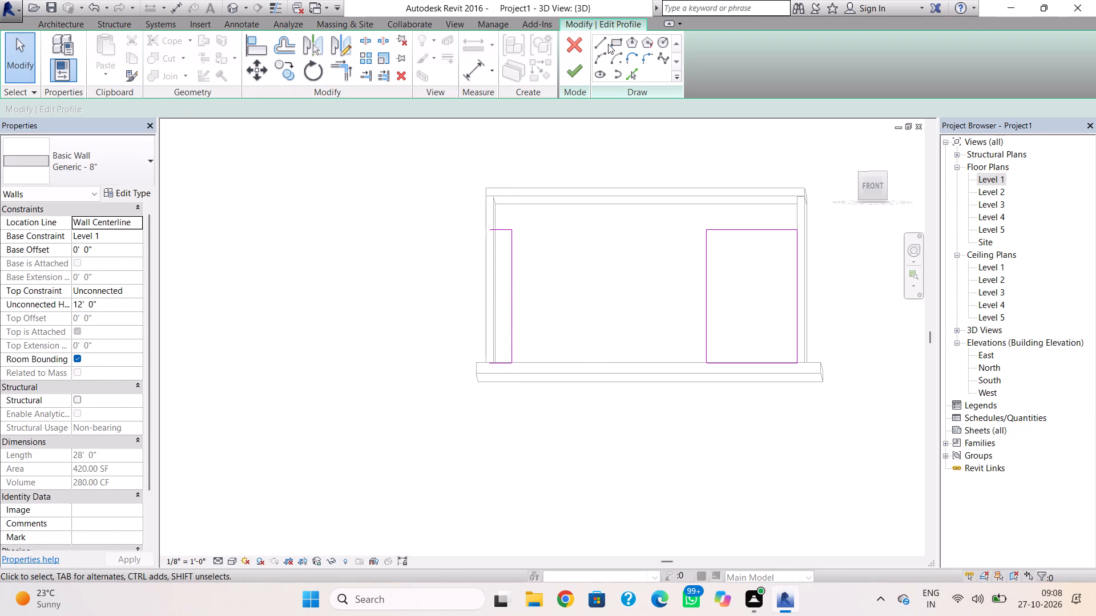
left_click(605, 43)
scroll(478, 201, "up", 2)
scroll(503, 245, "up", 3)
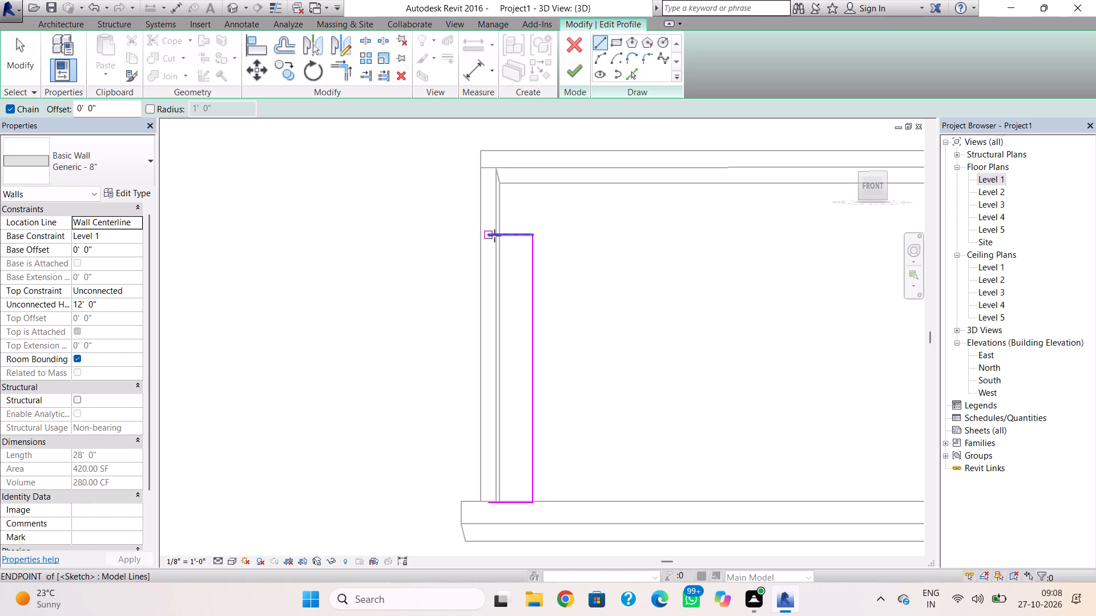
right_click_drag(527, 313, 524, 317, "shift")
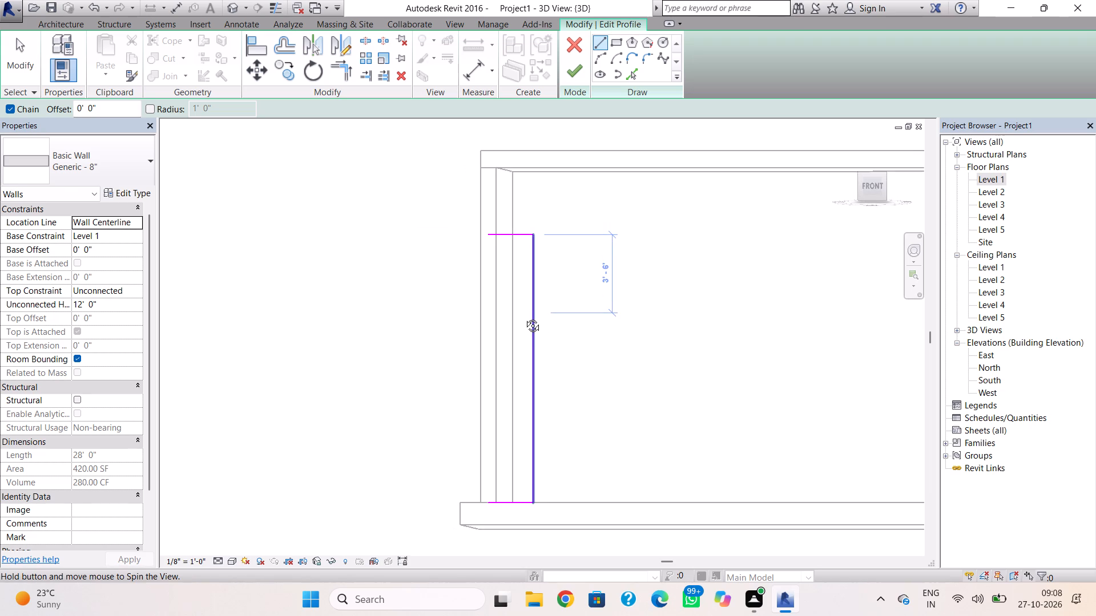
right_click_drag(524, 317, 527, 323, "shift")
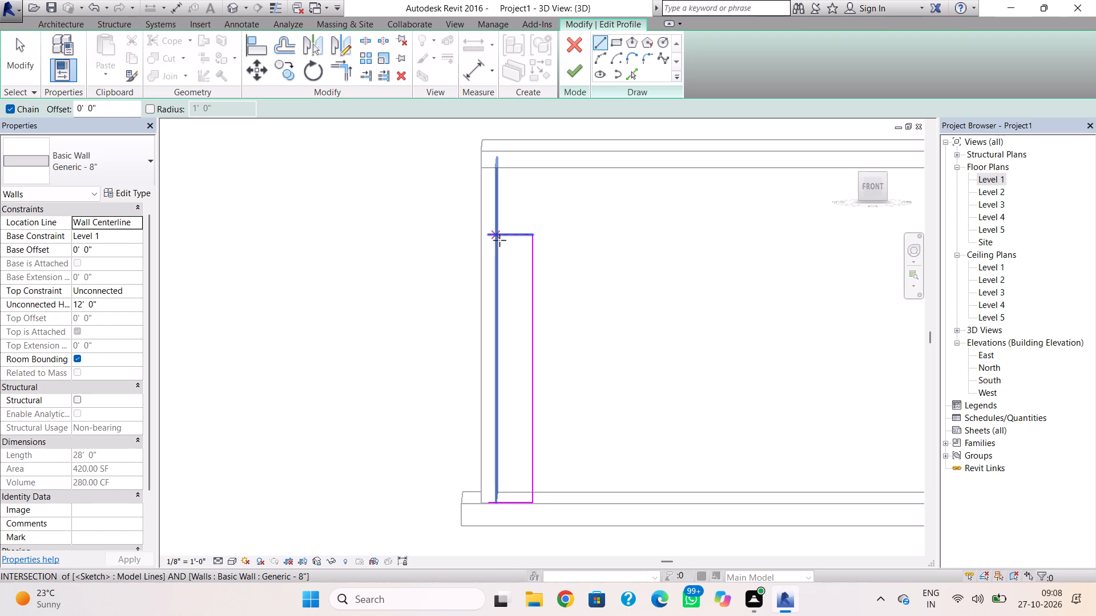
left_click(498, 237)
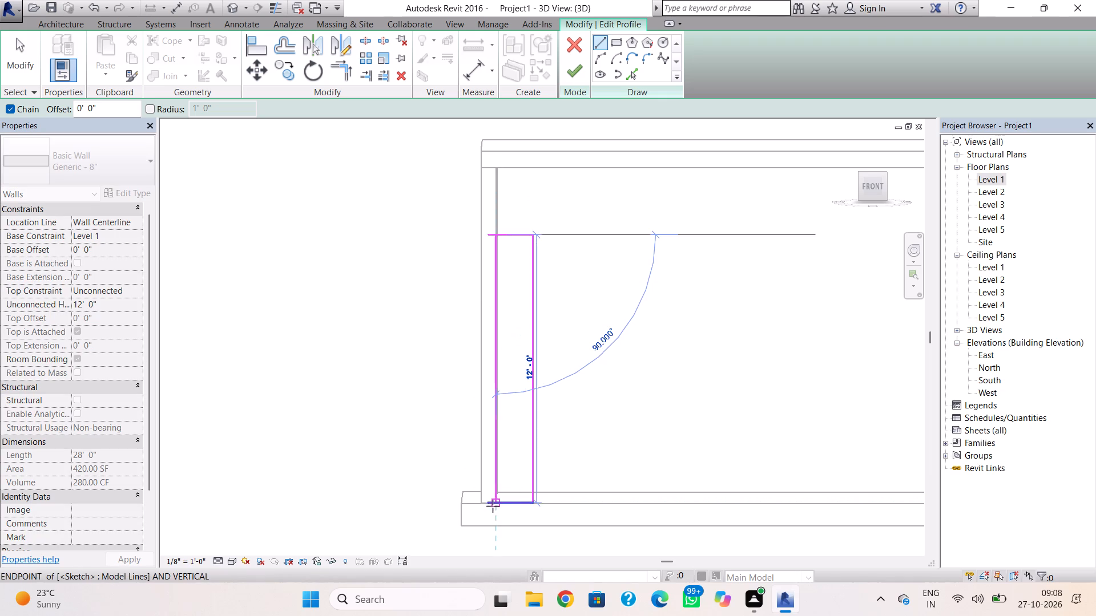
left_click(494, 505)
key("Escape")
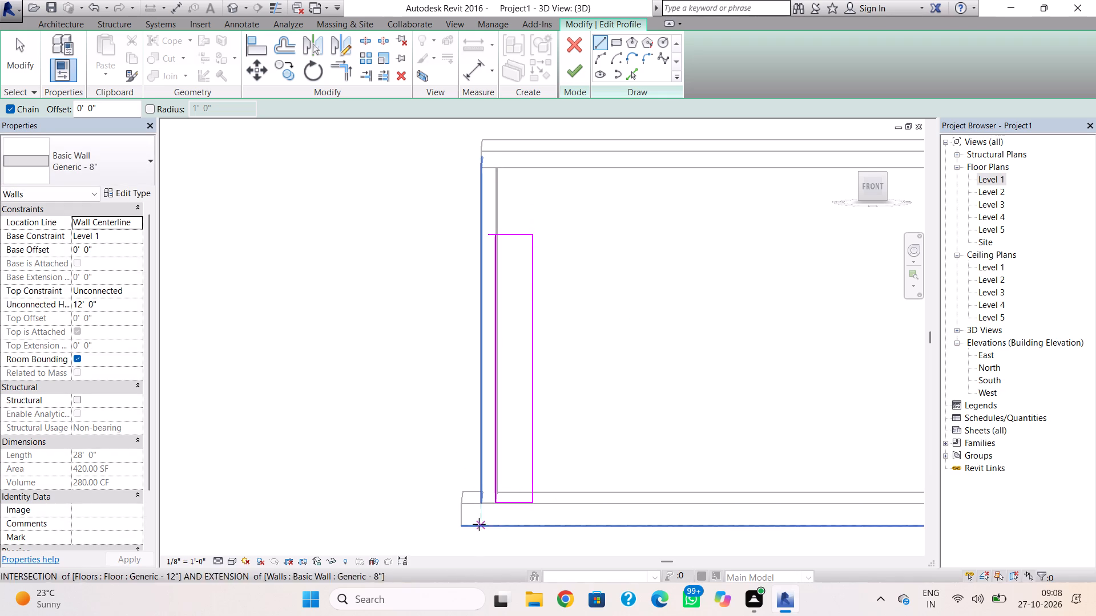
key("Escape")
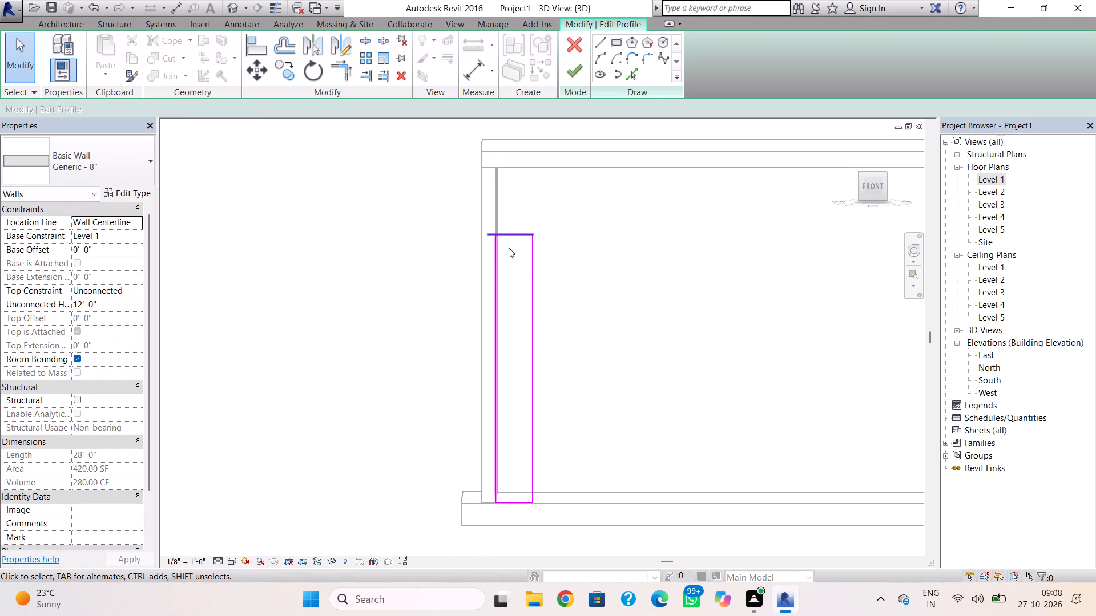
Shorten the left strip's top line to 1'-8" so it ends at the new outer vertical line.
scroll(495, 262, "up", 2)
left_click(487, 219)
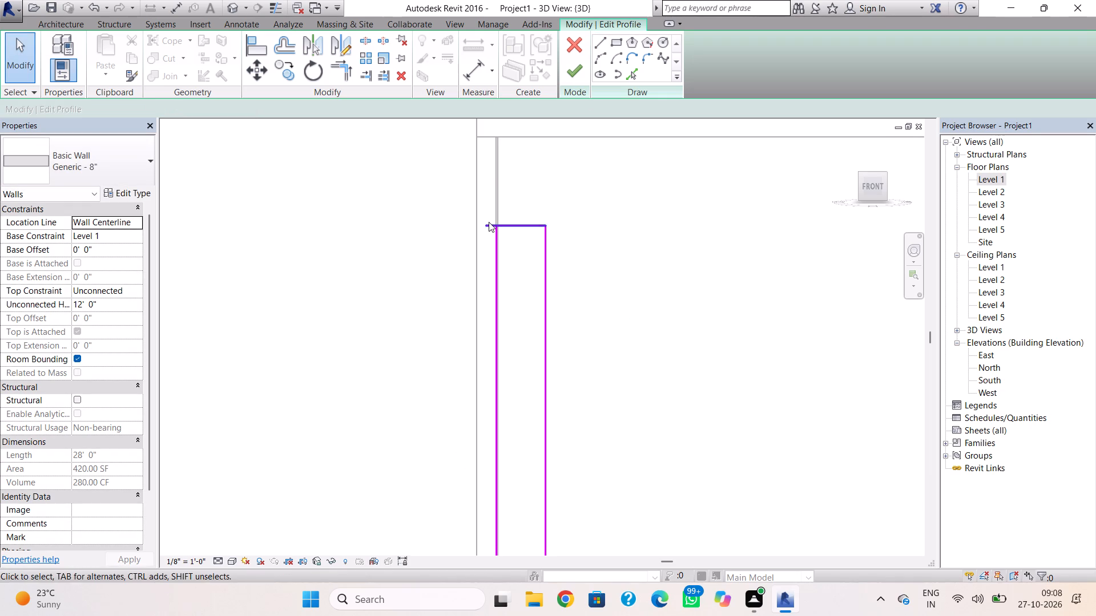
left_click(489, 224)
left_click_drag(486, 225, 496, 225)
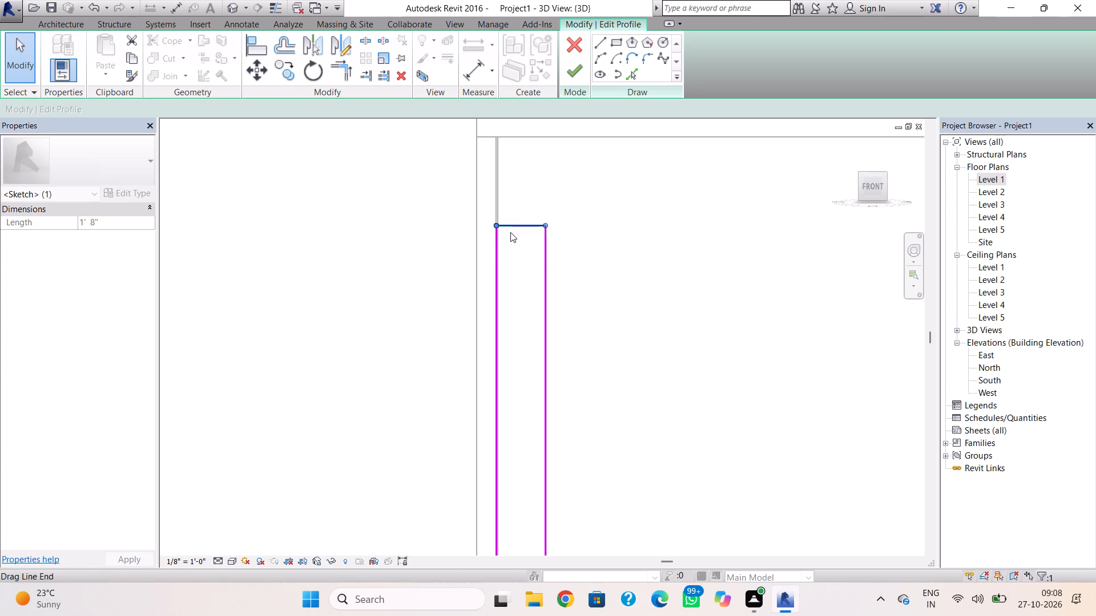
left_click(602, 257)
scroll(523, 393, "down", 2)
middle_click_drag(520, 365, 529, 264)
scroll(512, 399, "up", 3)
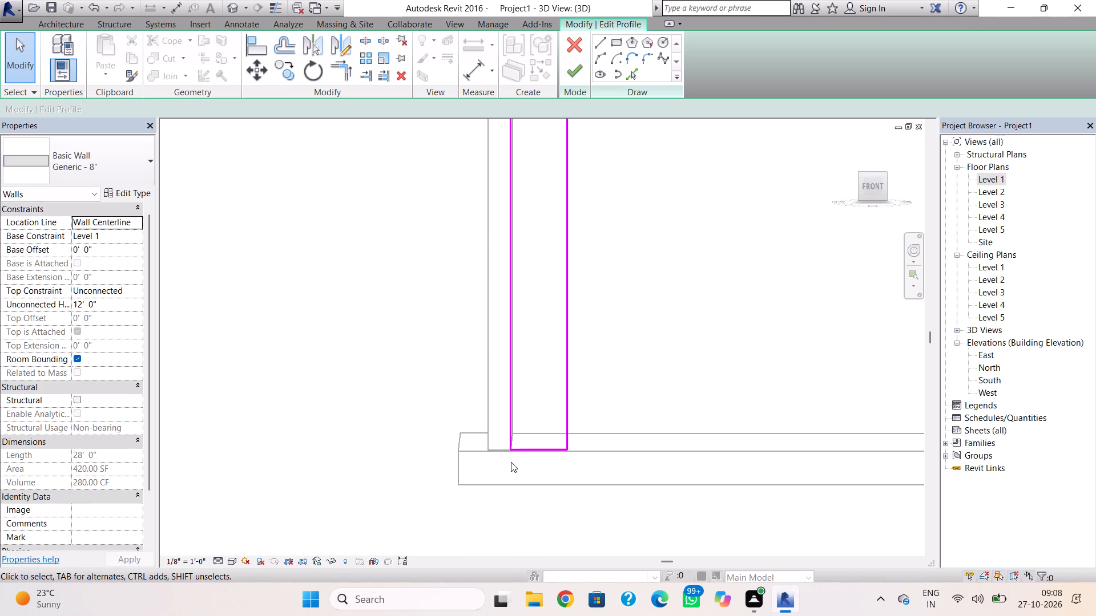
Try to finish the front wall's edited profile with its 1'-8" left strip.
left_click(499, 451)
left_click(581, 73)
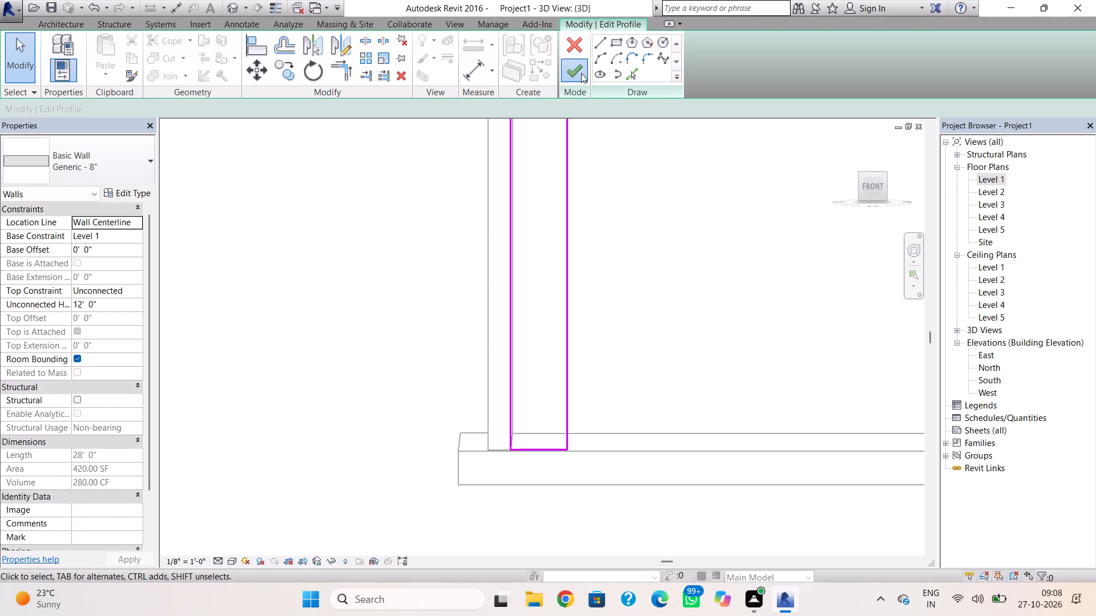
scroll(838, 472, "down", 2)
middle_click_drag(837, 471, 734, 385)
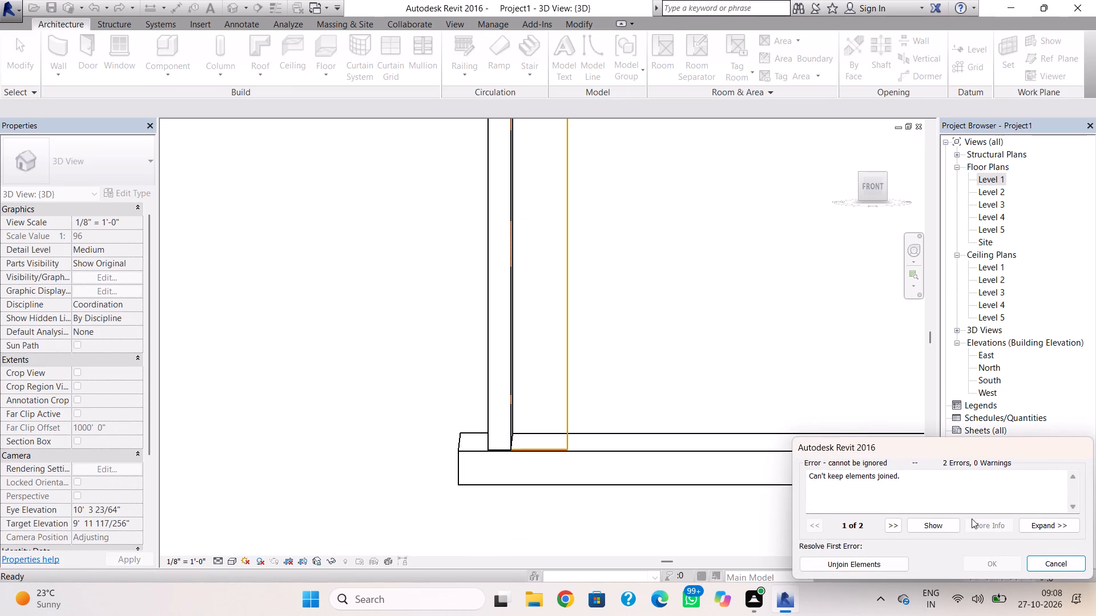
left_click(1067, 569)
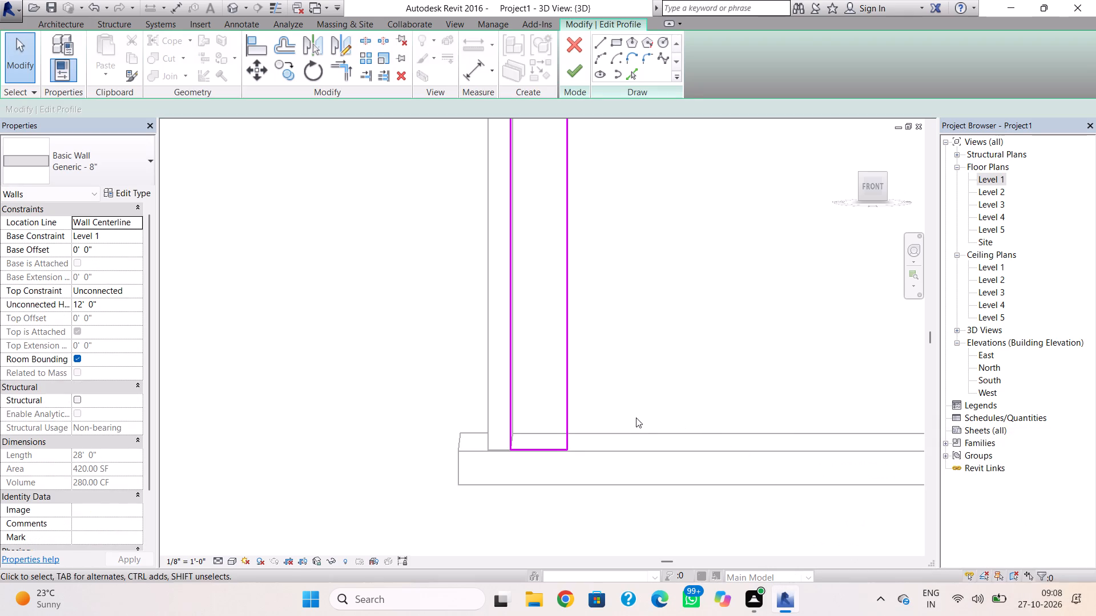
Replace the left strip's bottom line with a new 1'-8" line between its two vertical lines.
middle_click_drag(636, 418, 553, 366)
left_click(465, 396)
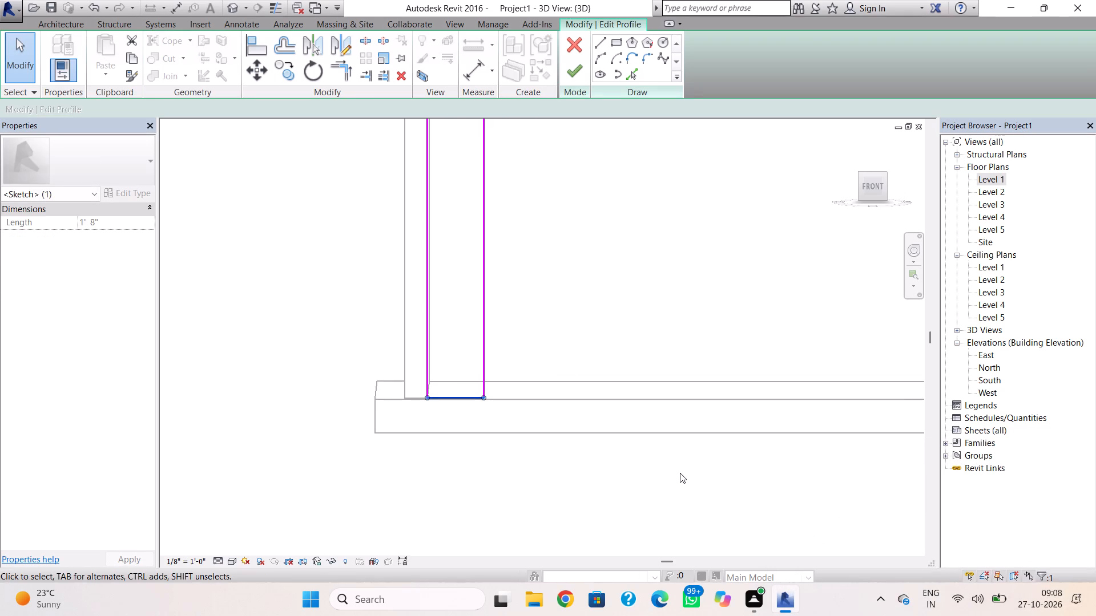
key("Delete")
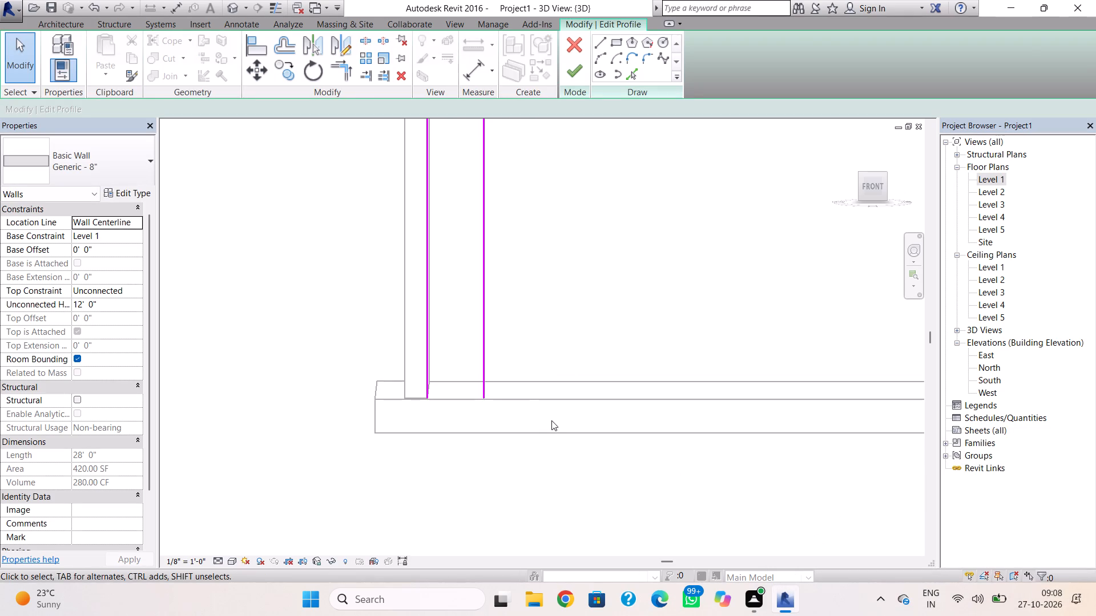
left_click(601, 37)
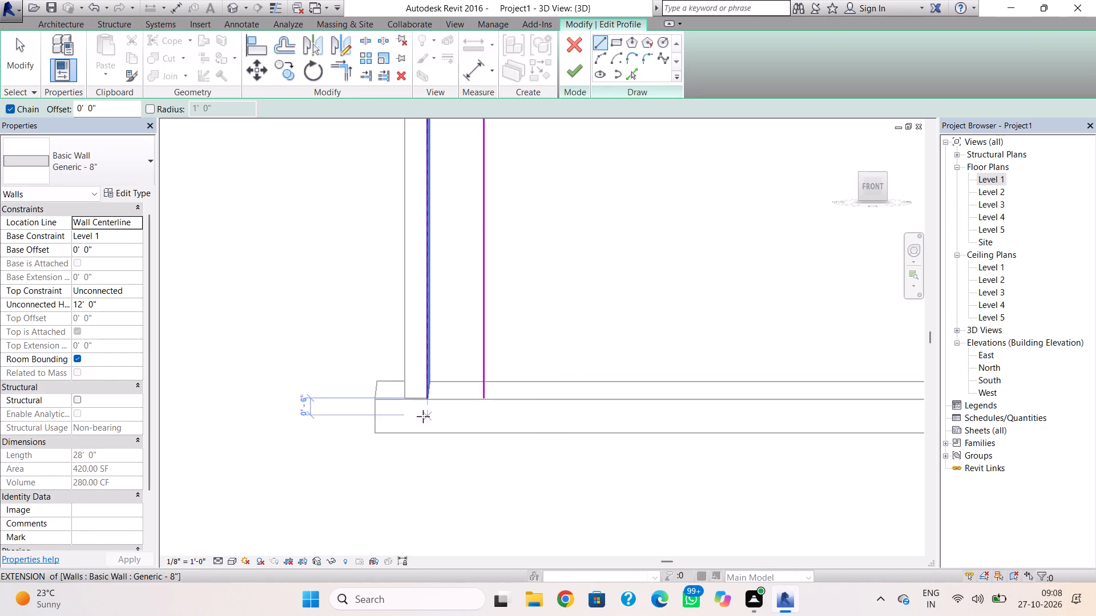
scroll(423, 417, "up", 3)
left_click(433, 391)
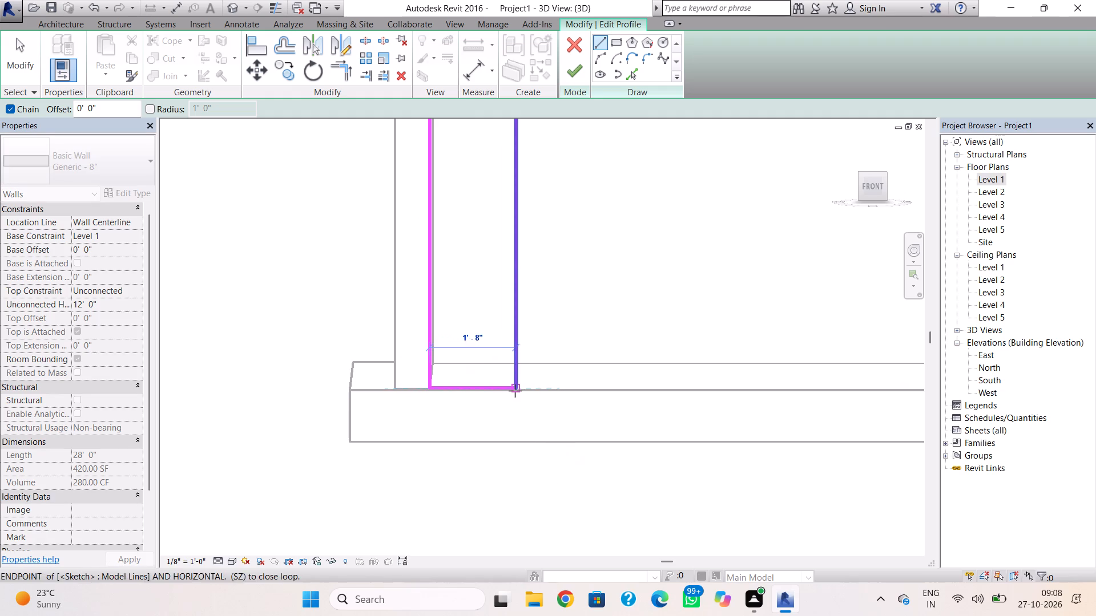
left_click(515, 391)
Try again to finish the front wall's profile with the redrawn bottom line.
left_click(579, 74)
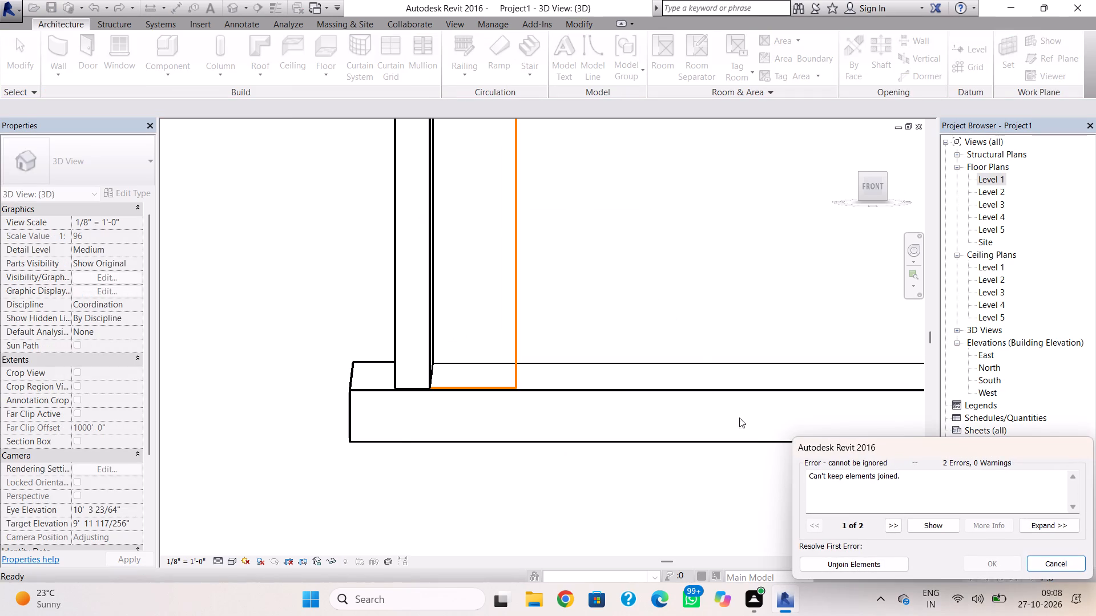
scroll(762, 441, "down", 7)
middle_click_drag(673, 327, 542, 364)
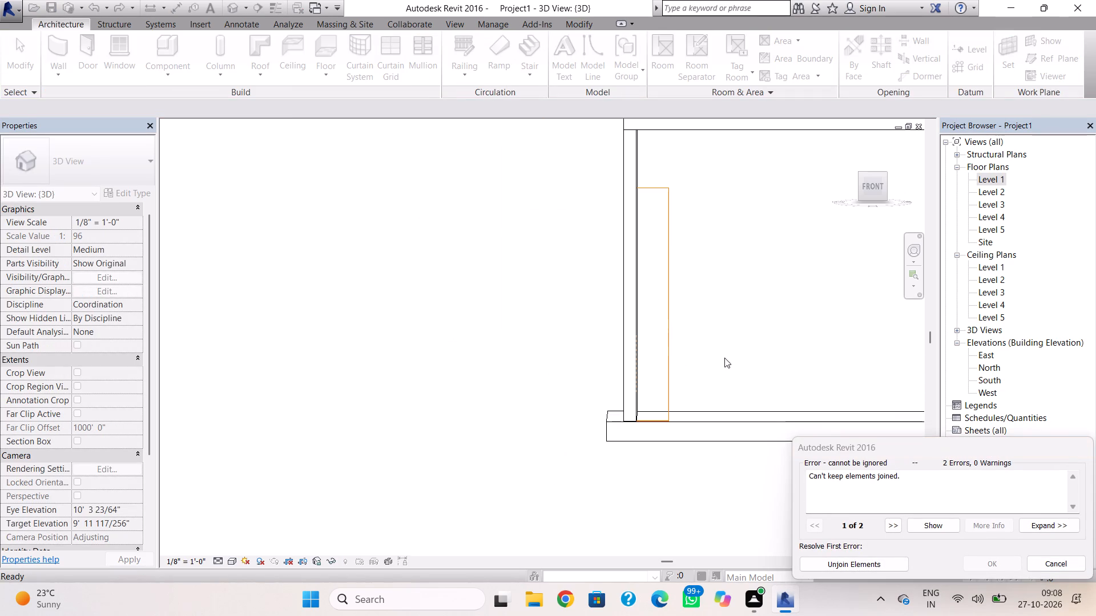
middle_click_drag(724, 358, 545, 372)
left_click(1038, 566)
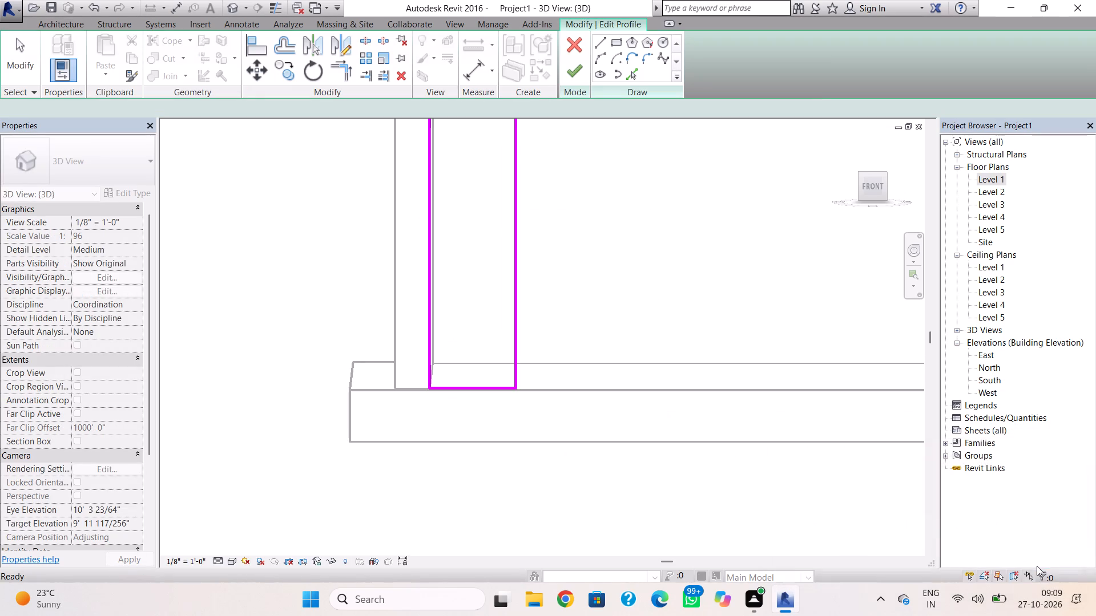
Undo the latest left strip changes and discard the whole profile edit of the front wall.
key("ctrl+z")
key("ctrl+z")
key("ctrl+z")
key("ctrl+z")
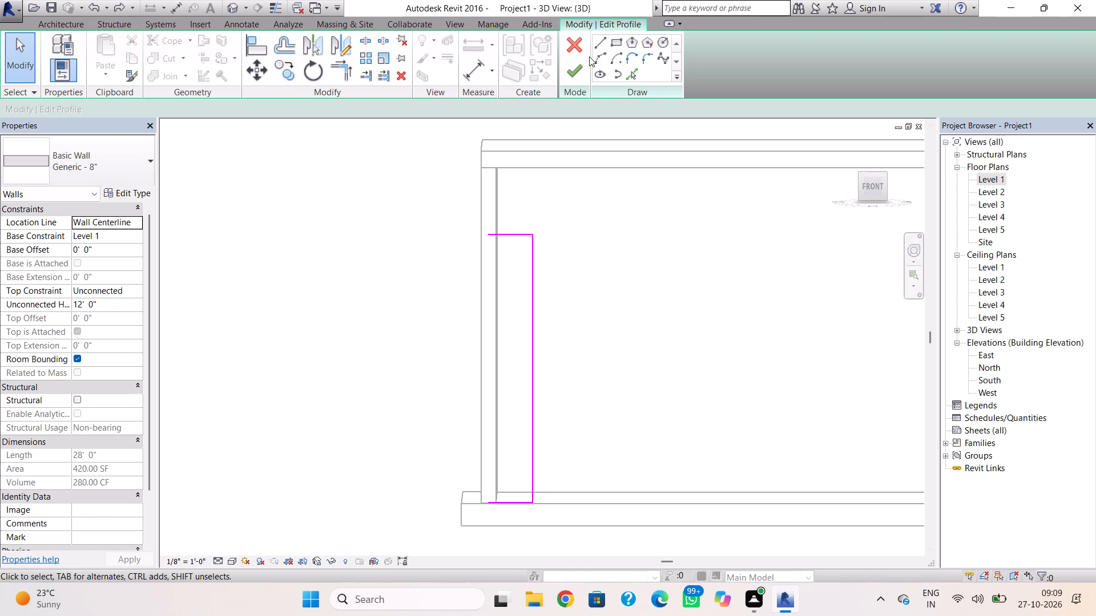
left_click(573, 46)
Reopen the front wall's profile for editing and dismiss the attachment and Autodesk limited-access notices.
left_click(566, 323)
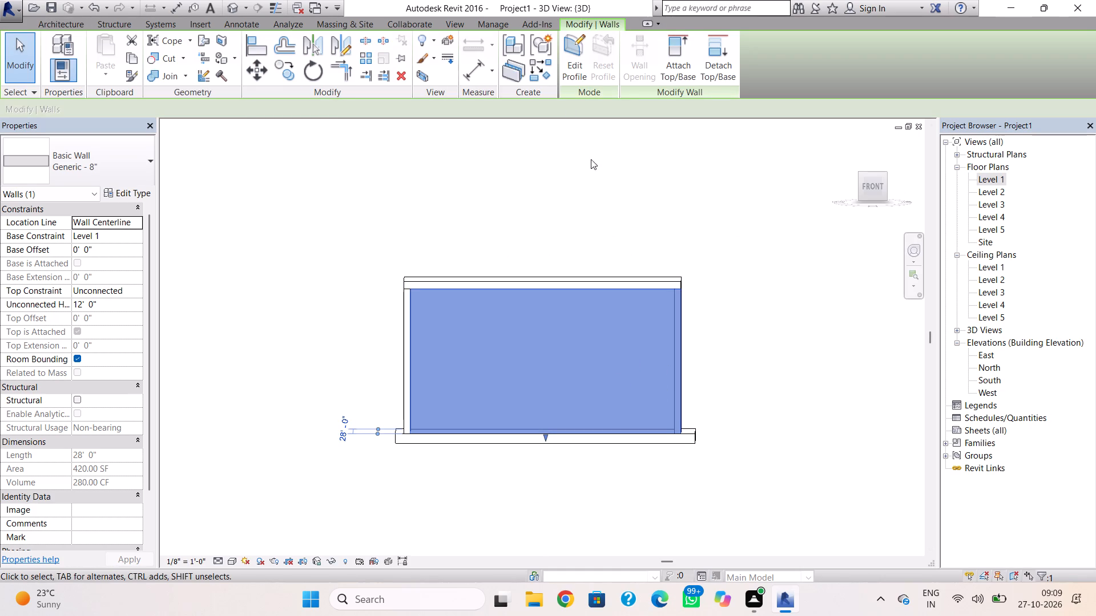
left_click(573, 48)
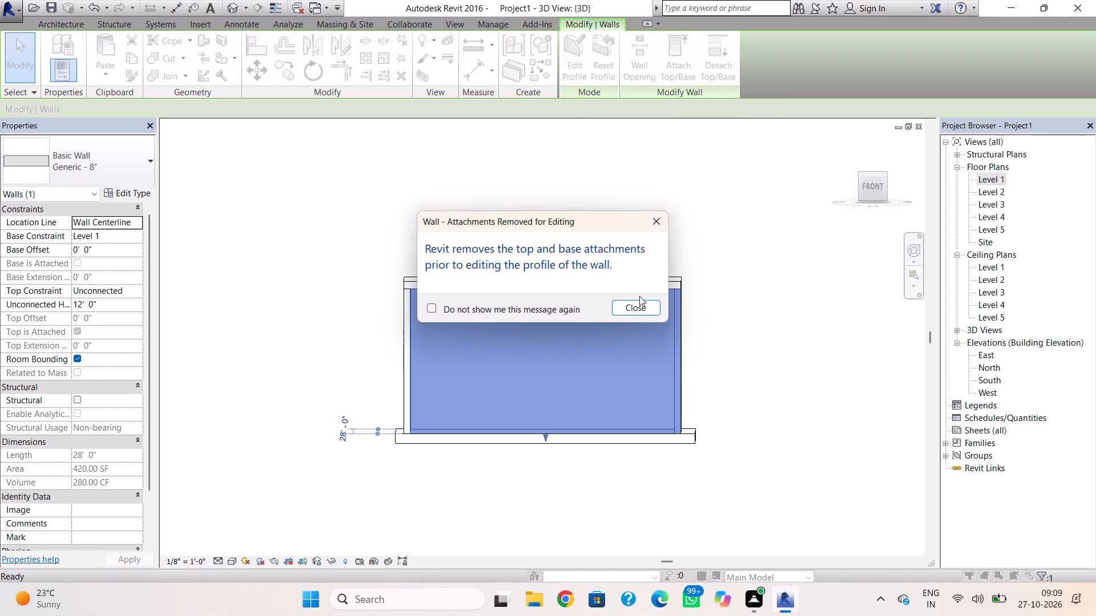
left_click(642, 304)
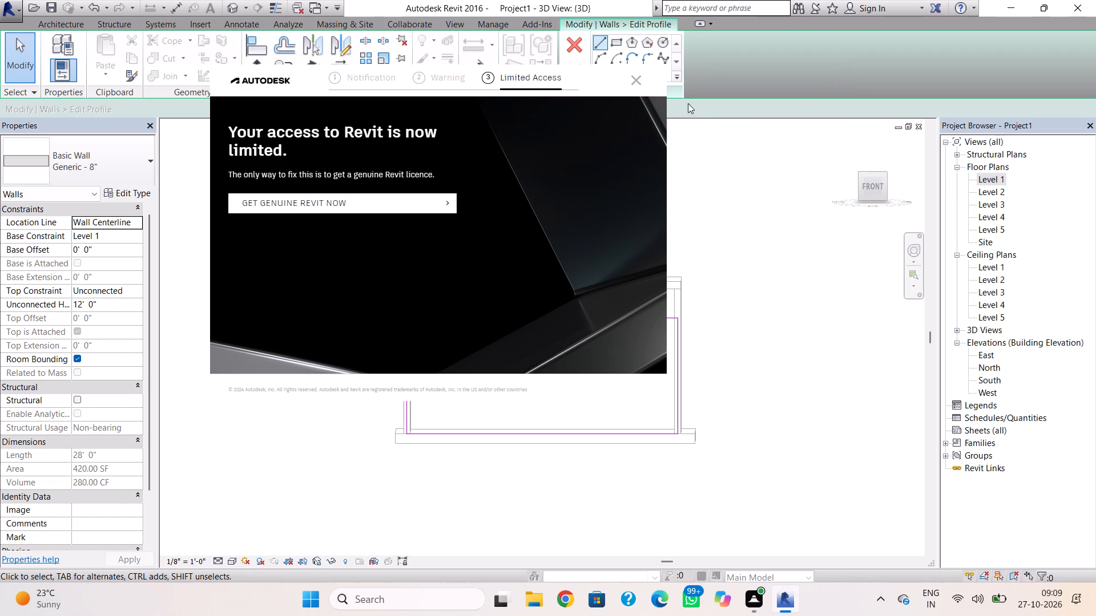
left_click(637, 80)
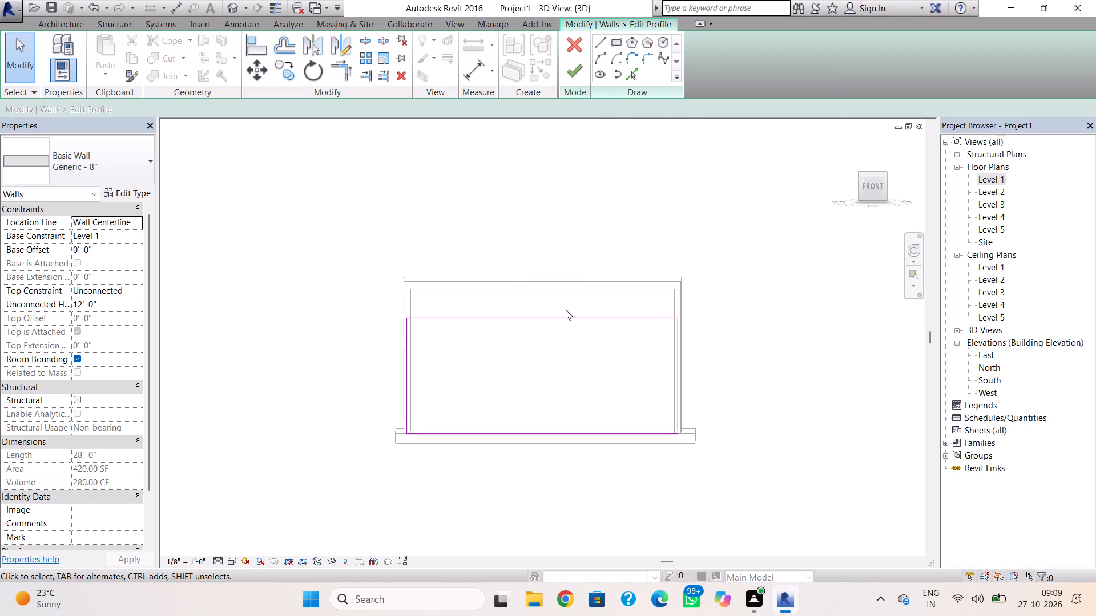
Draw a rectangle about 14'-10 1/2" wide and 12' high within the wall profile, between its top and bottom lines.
left_click(616, 43)
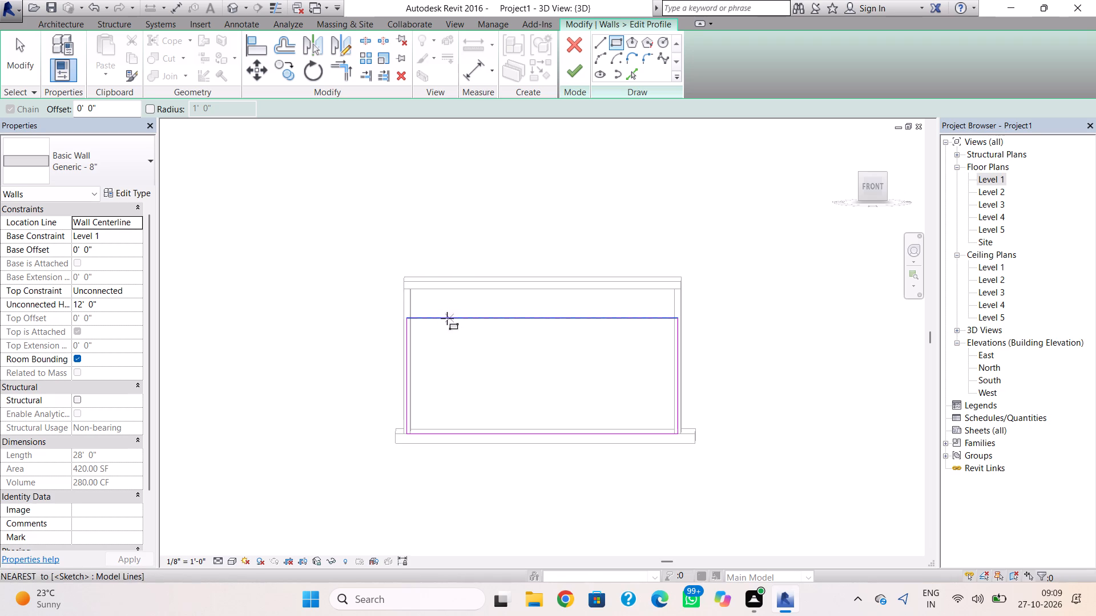
left_click(429, 319)
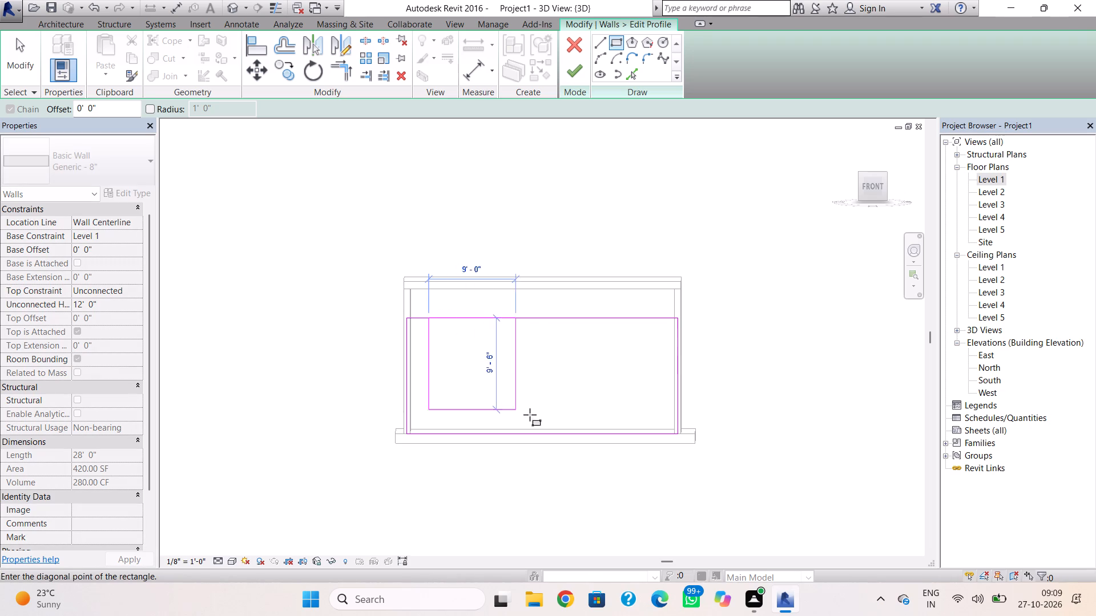
left_click(573, 437)
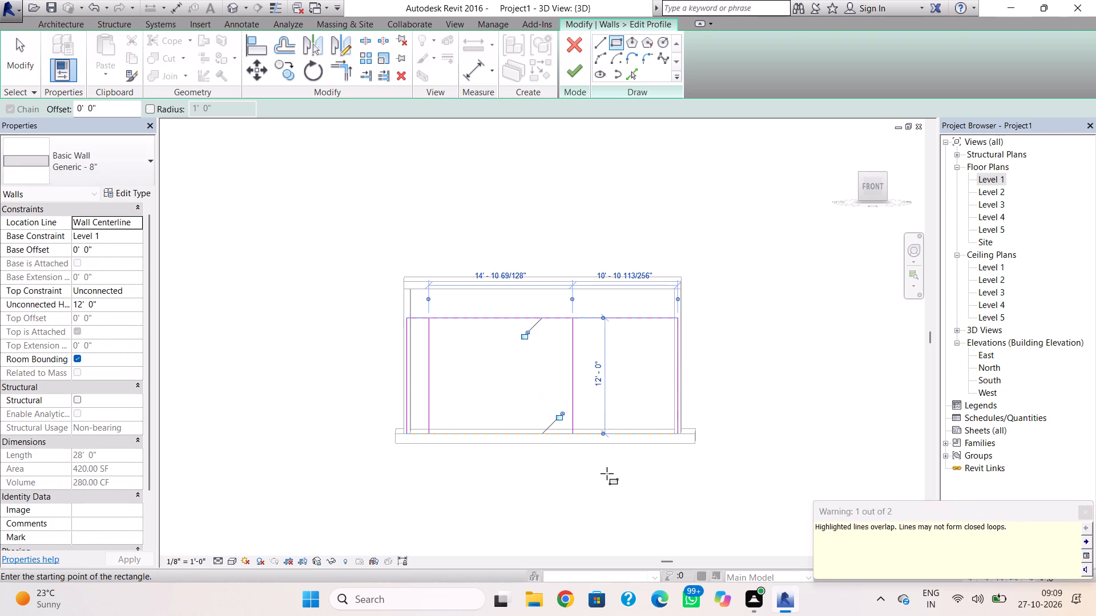
key("Escape")
key("Escape")
Replace the overlapping top lines with separate ones over the left strip, about 2'-3" long, and the right segment, leaving the middle open.
left_click(515, 317)
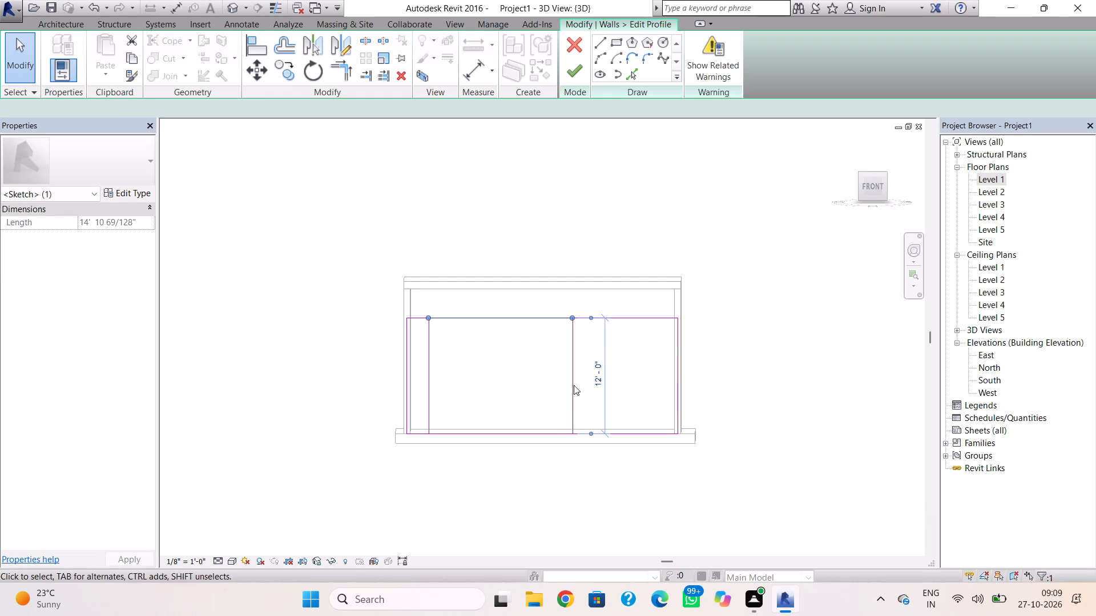
key("Delete")
left_click(530, 319)
key("Delete")
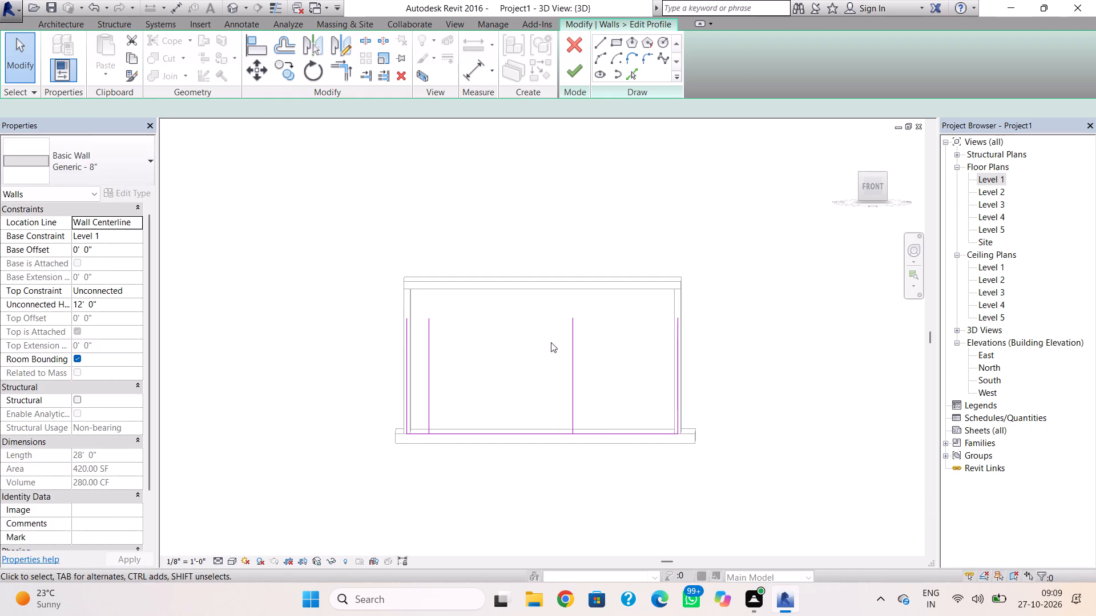
left_click(593, 43)
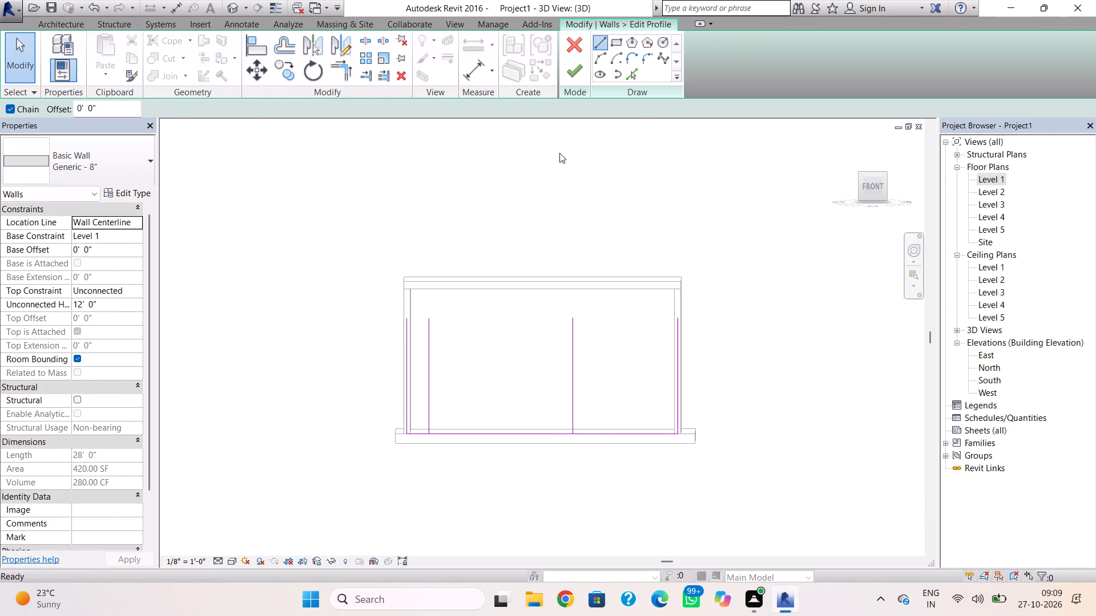
left_click(408, 322)
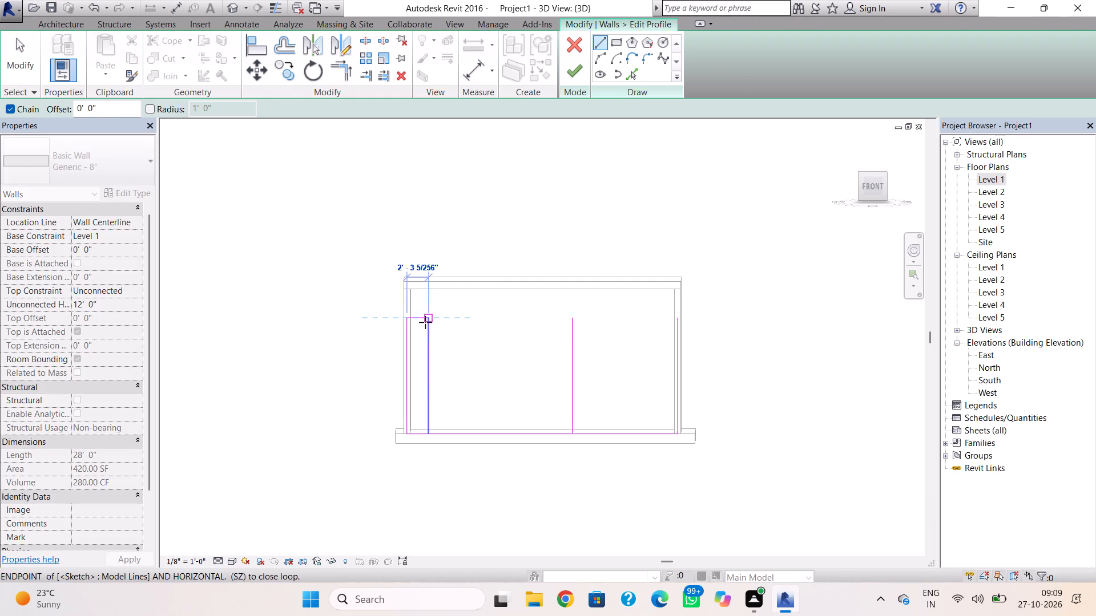
left_click(426, 322)
left_click(574, 320)
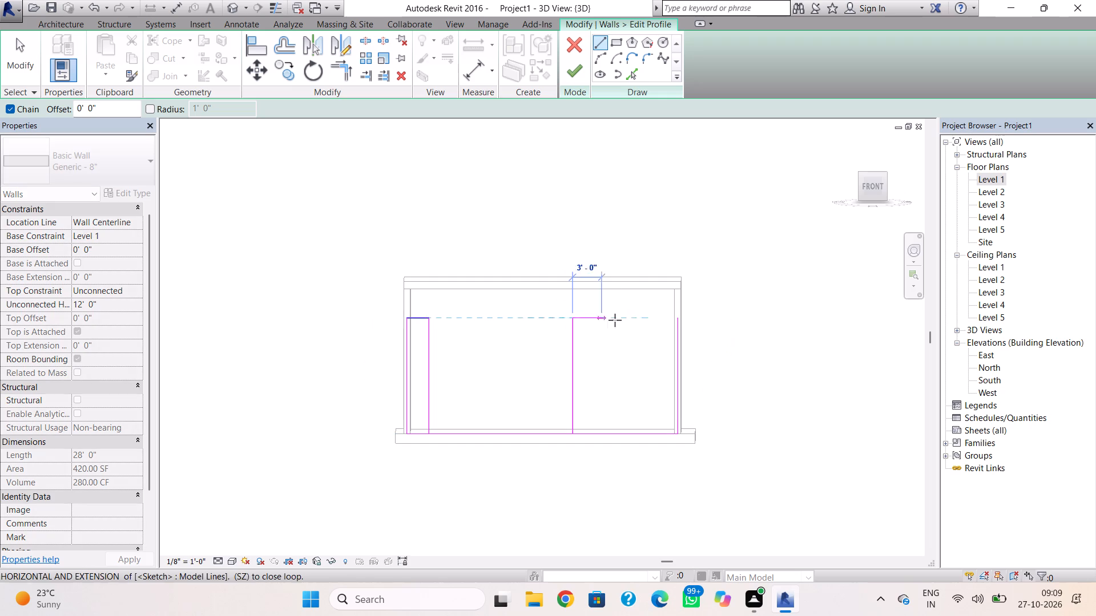
left_click(678, 320)
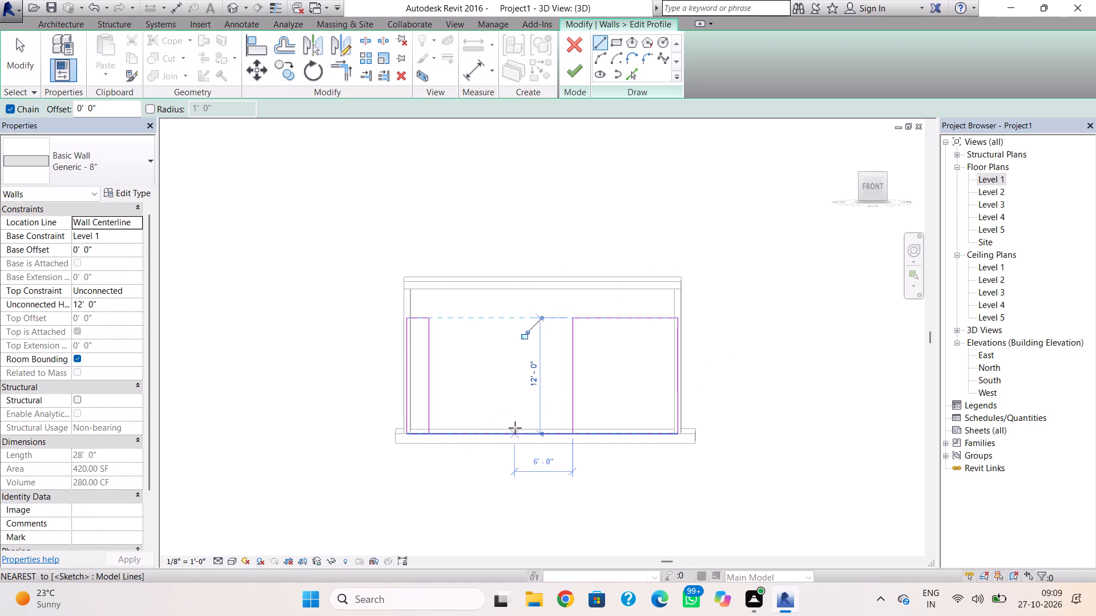
key("Escape")
key("Escape")
Replace the overlapping bottom lines with separate ones under the left strip and the right segment, closing both loops.
left_click(505, 432)
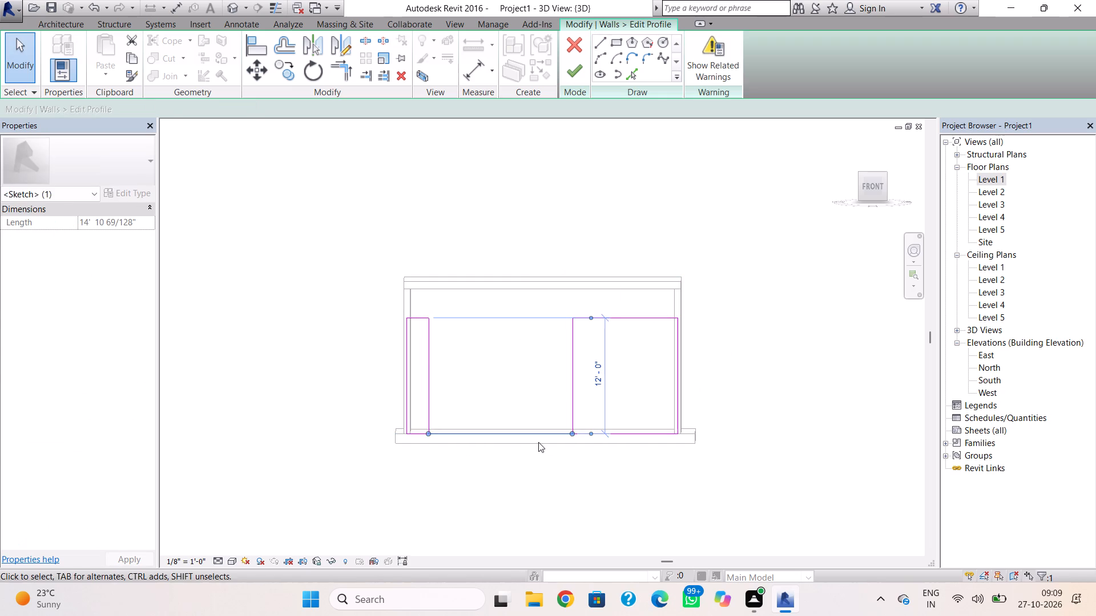
key("Delete")
left_click(537, 431)
key("Delete")
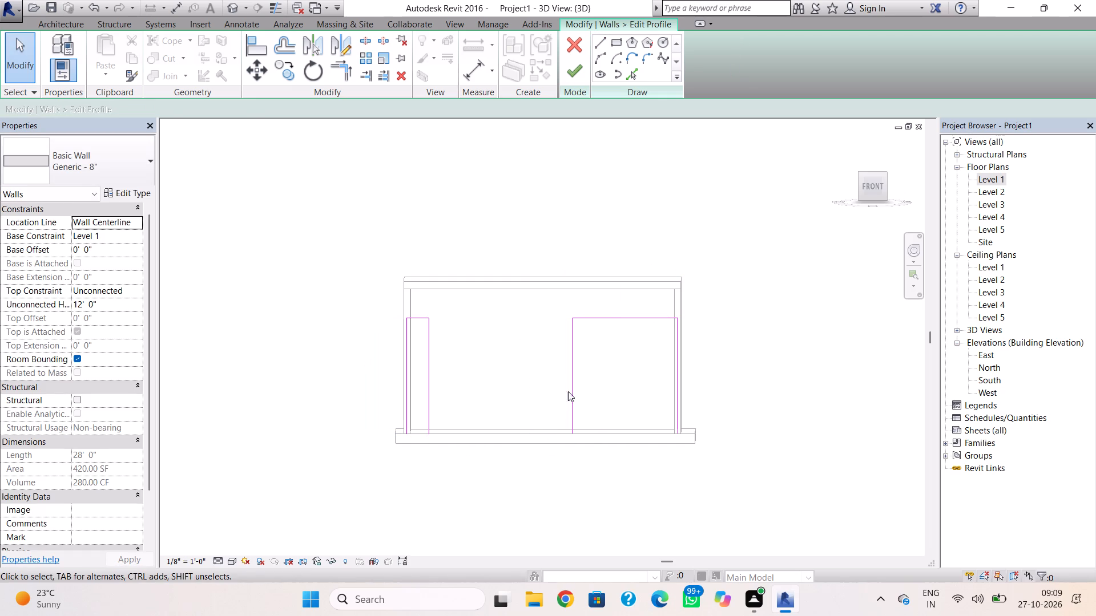
left_click(593, 43)
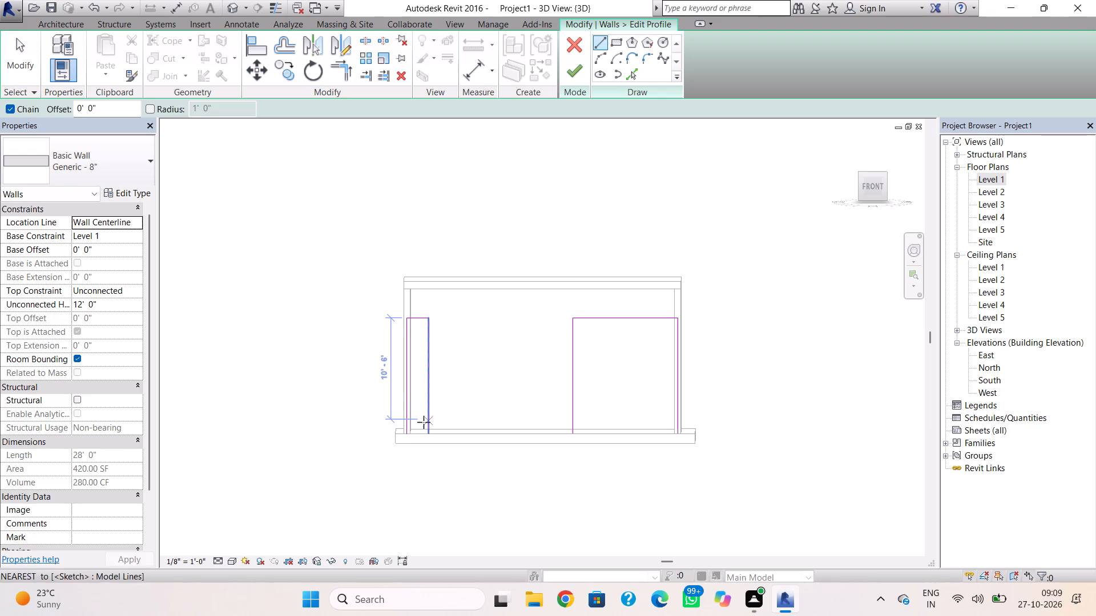
left_click(410, 435)
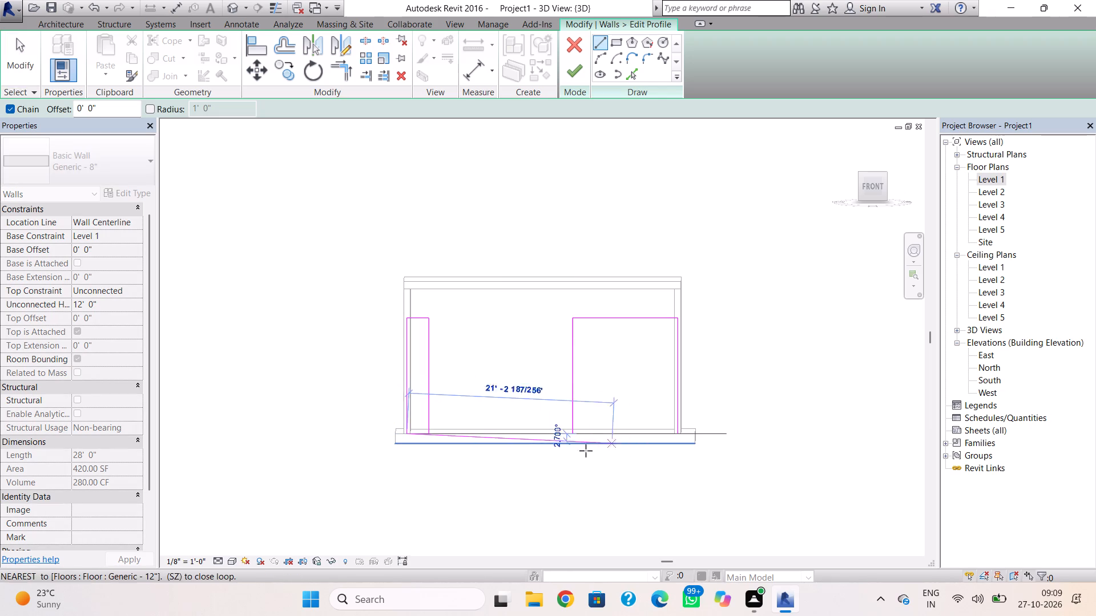
left_click(428, 436)
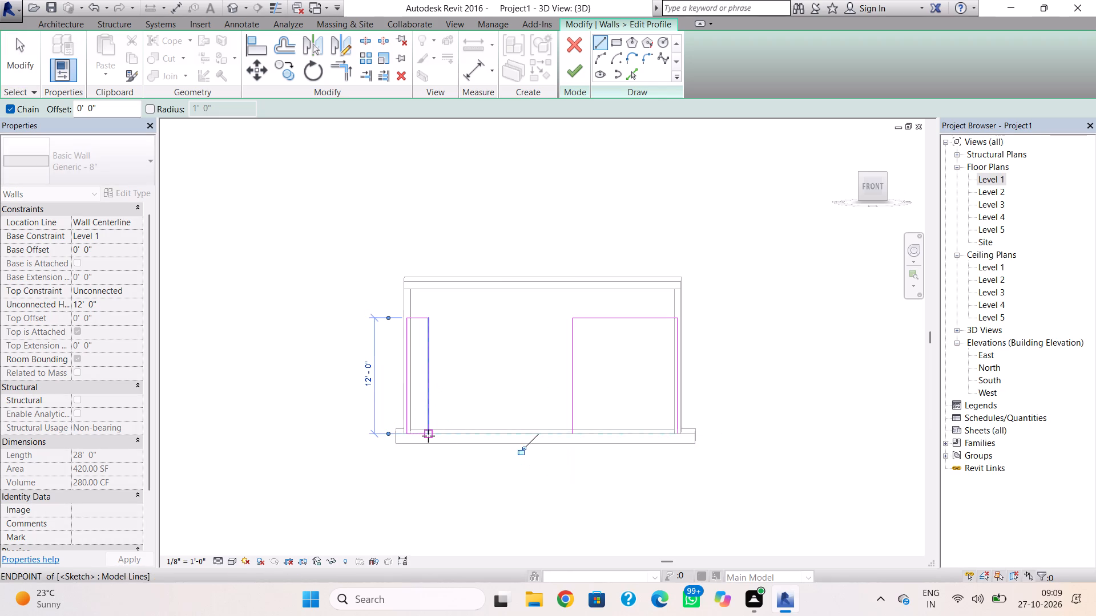
left_click(575, 428)
left_click(676, 428)
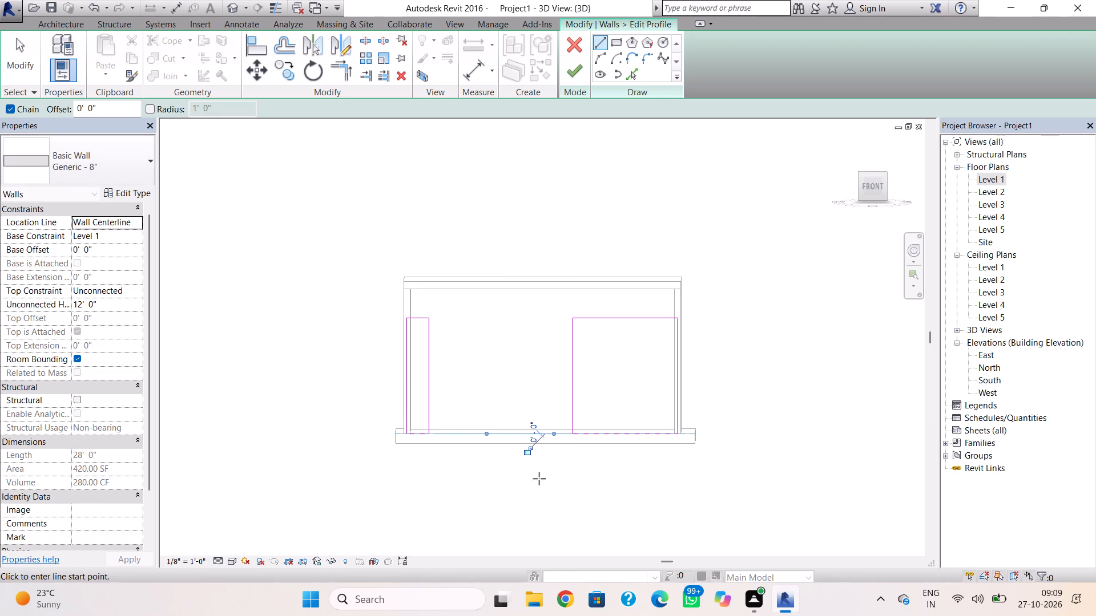
key("Escape")
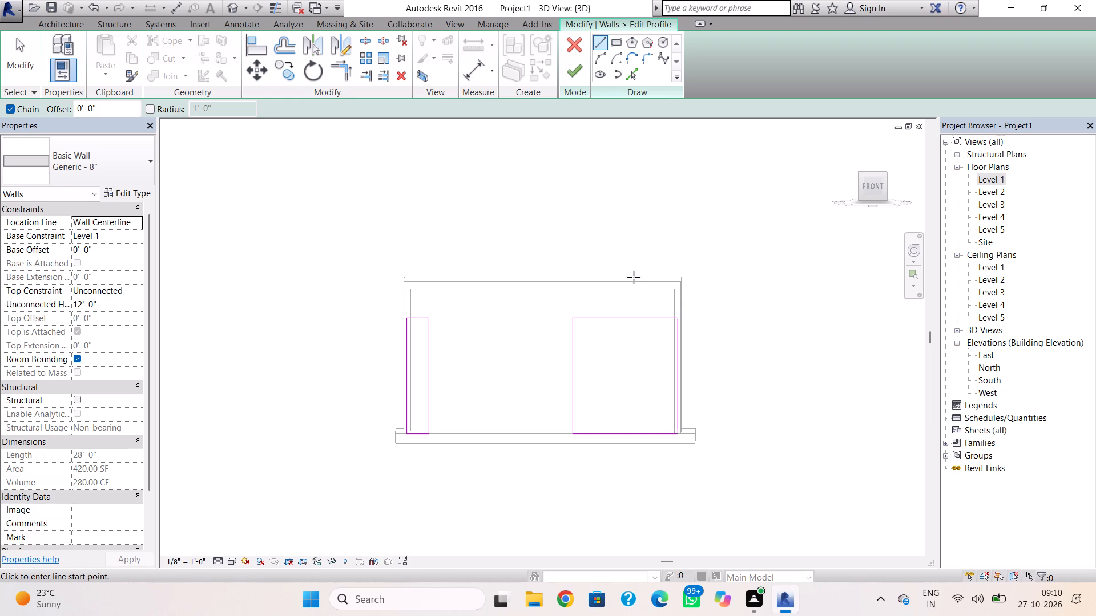
key("Escape")
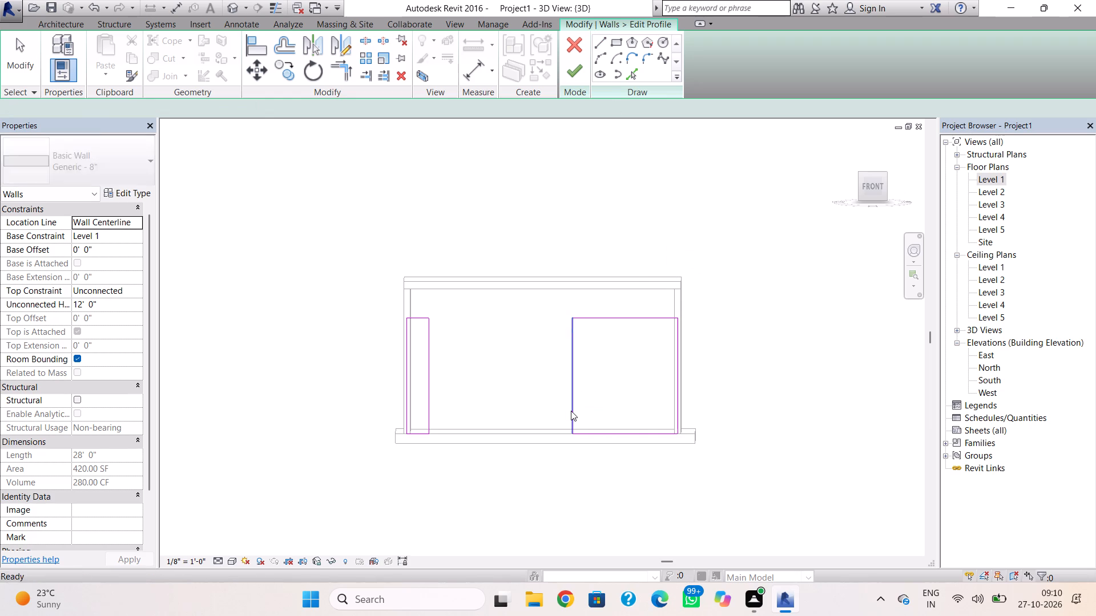
Nudge the right segment's inner vertical line 1' toward the adjoining side wall, narrowing the segment to about 9'-10 1/2".
left_click(571, 411)
key("Right")
key("Right")
key("Right")
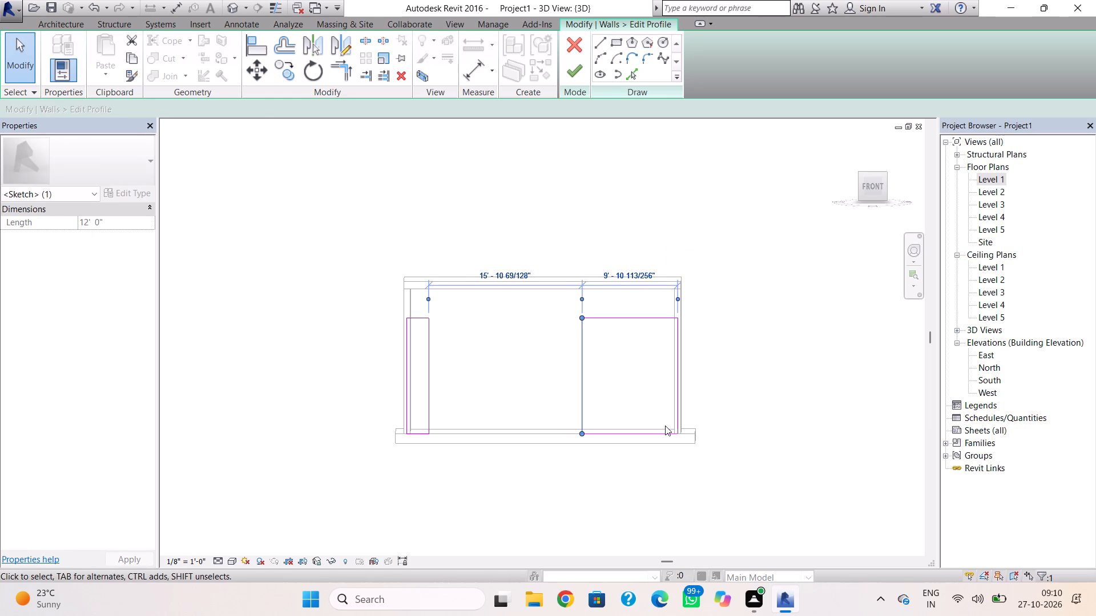
key("Escape")
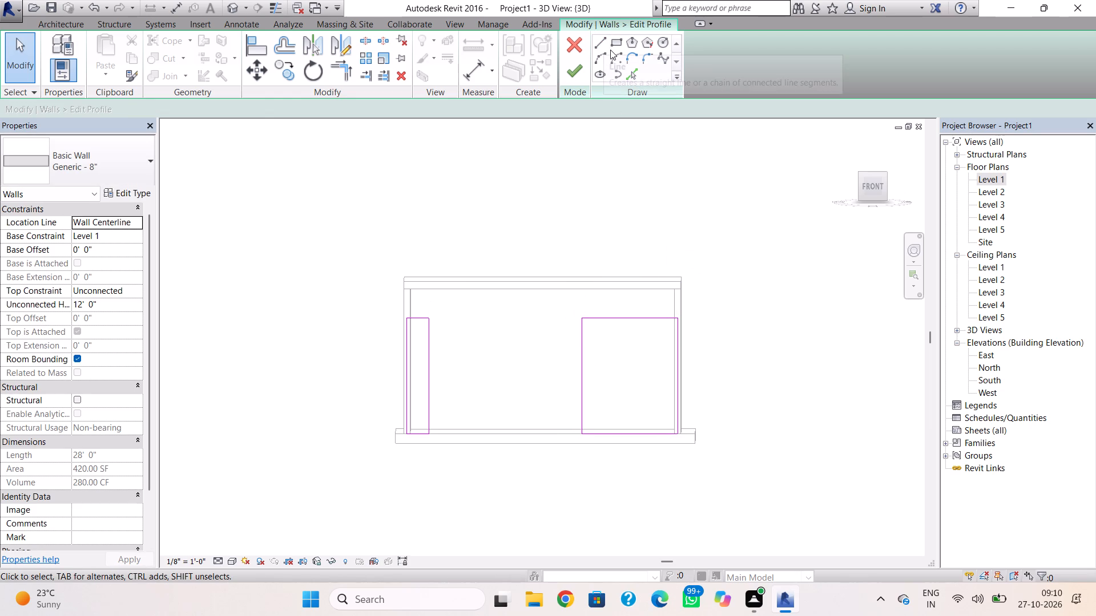
left_click(610, 50)
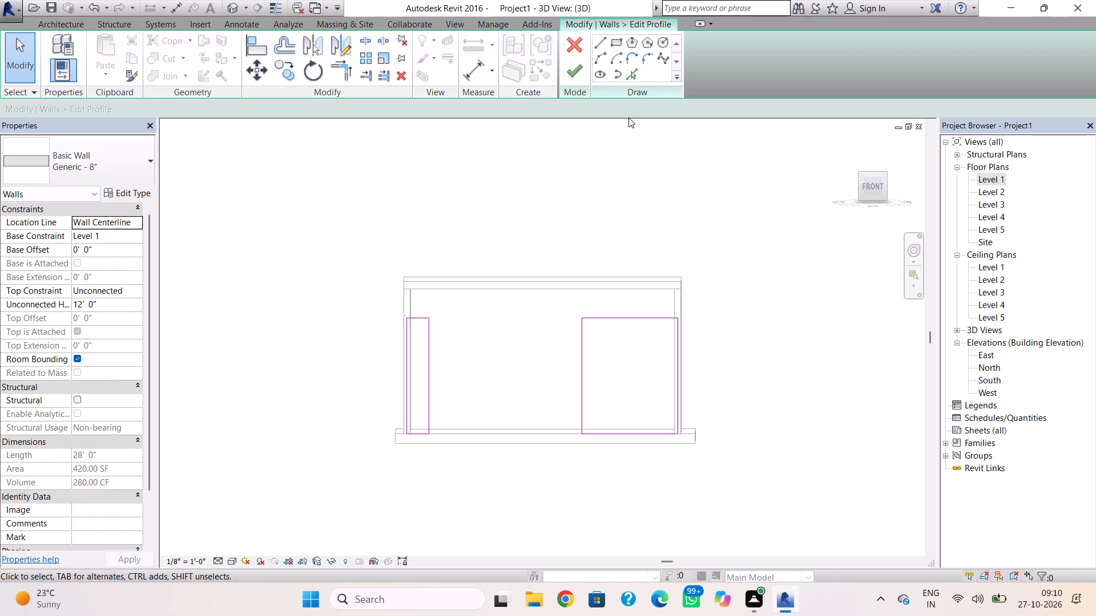
Draw a rectangle about 5'-6 1/2" wide and 12' high inside the right segment, between its top and bottom lines.
left_click(613, 46)
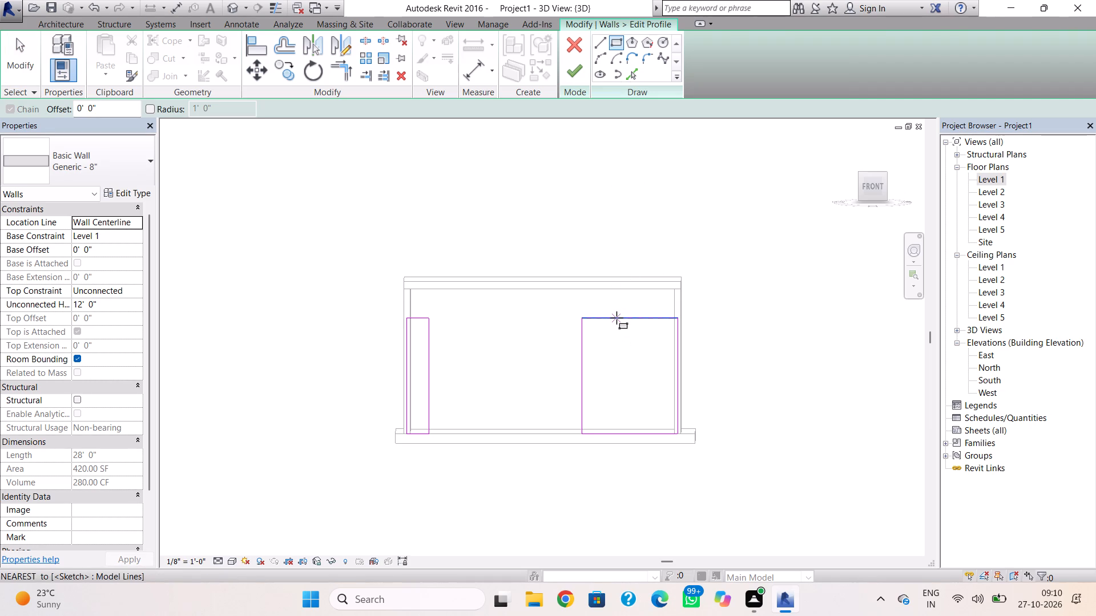
left_click(608, 317)
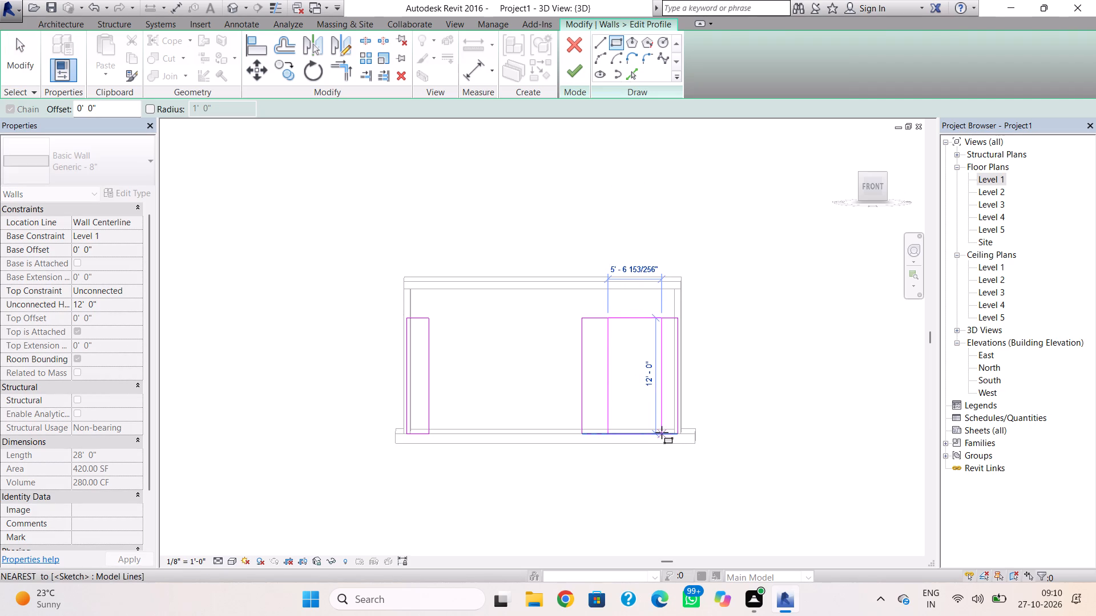
left_click(662, 432)
key("Escape")
key("Escape")
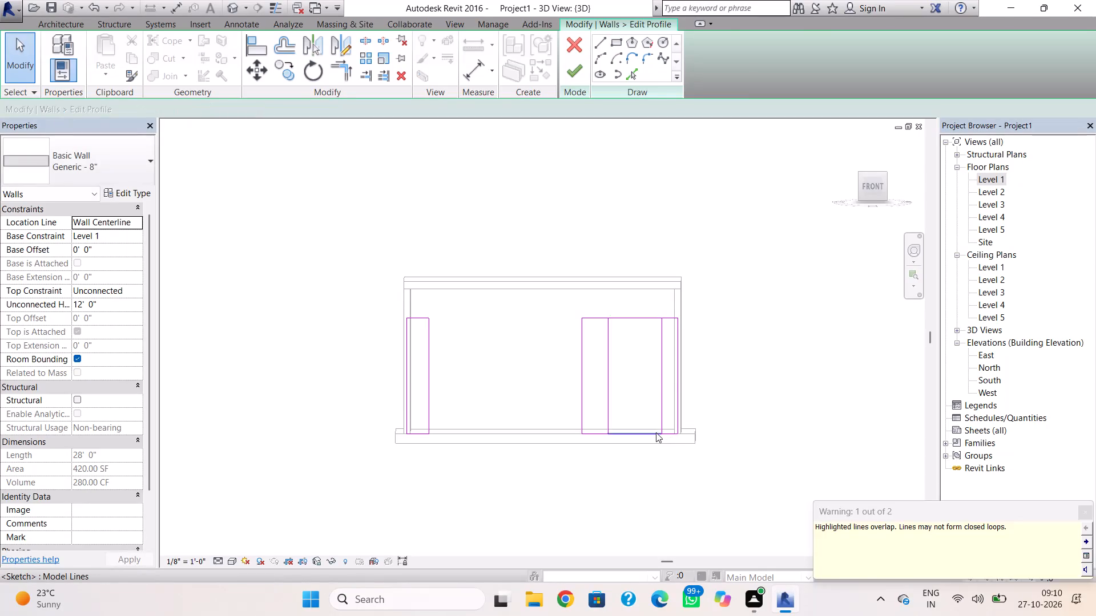
Delete the overlapping bottom and top lines of the right segment and its inner rectangle, keeping only the vertical lines.
left_click(654, 432)
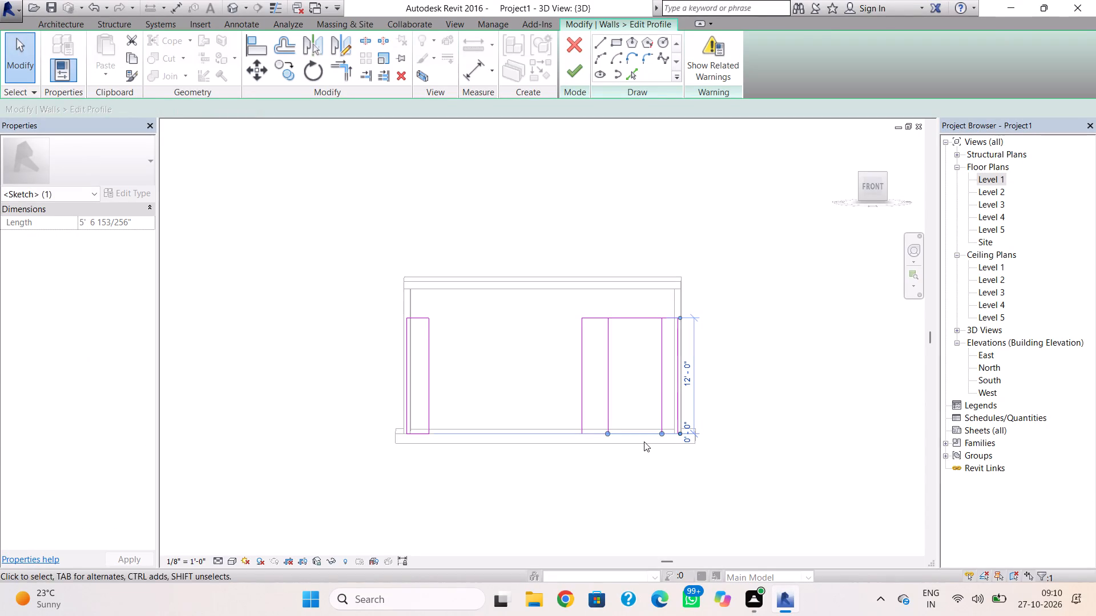
key("Delete")
left_click(635, 432)
key("Delete")
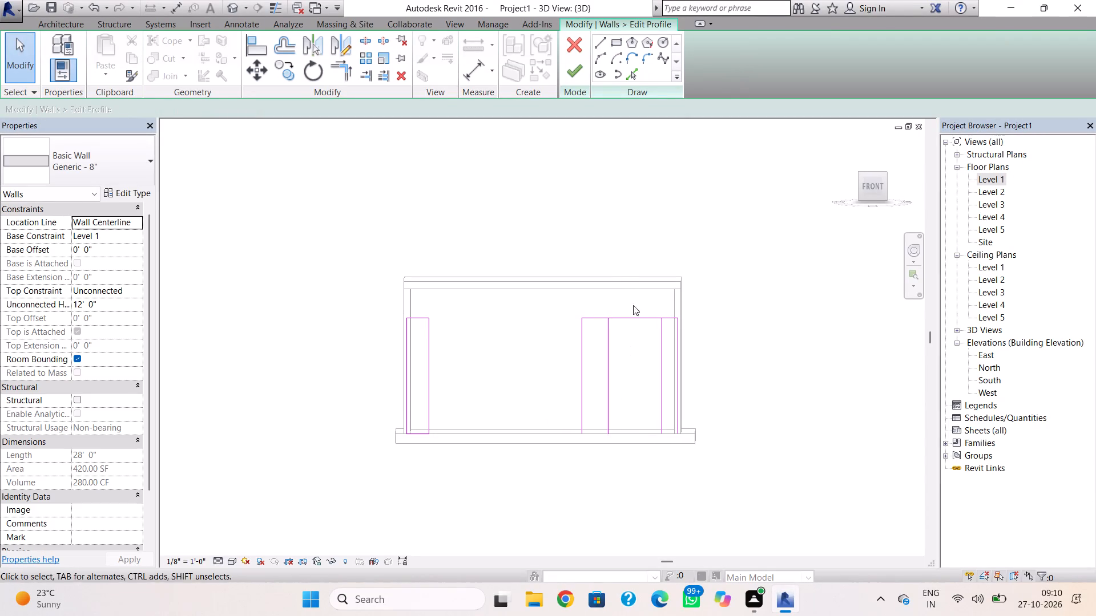
left_click(632, 318)
key("Delete")
left_click(632, 318)
key("Delete")
Draw separate top and bottom lines closing the two strips beside the new opening, and finish the wall profile edit.
left_click(600, 42)
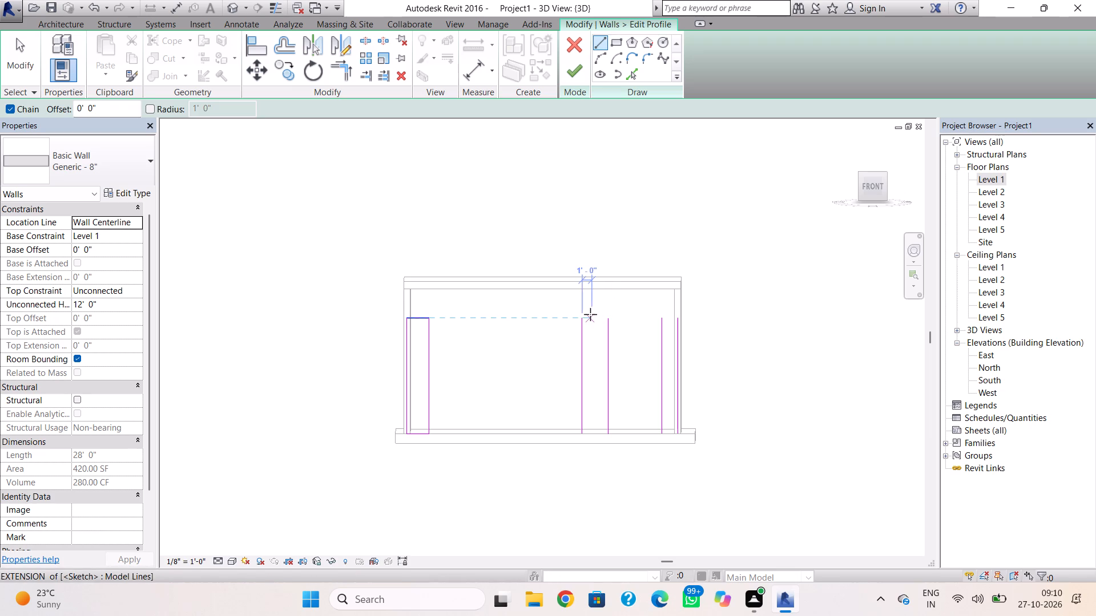
left_click(587, 315)
left_click(607, 317)
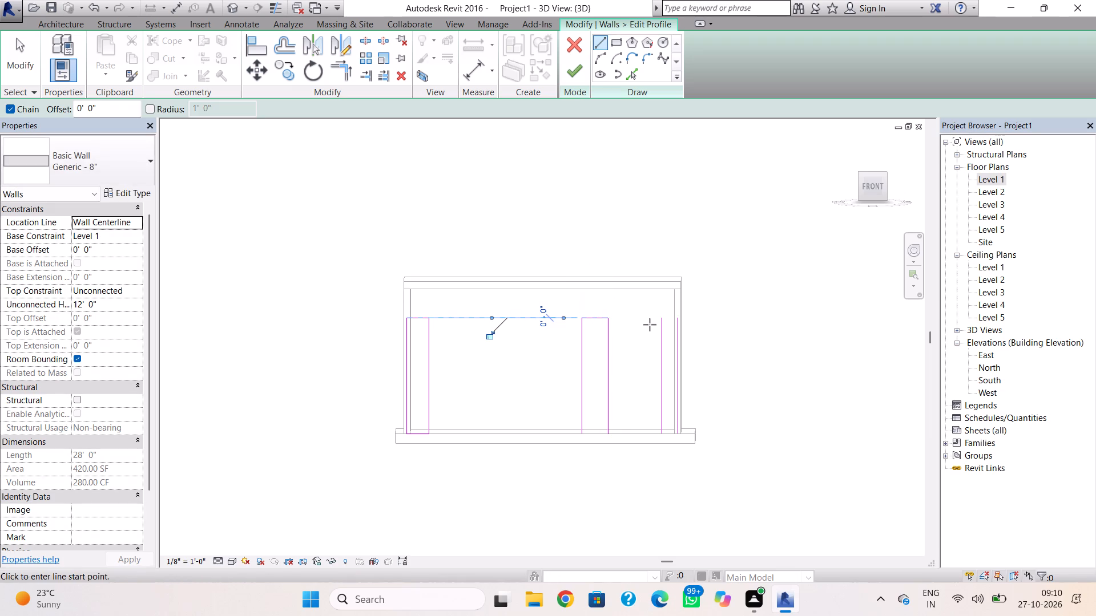
left_click(659, 319)
left_click(681, 319)
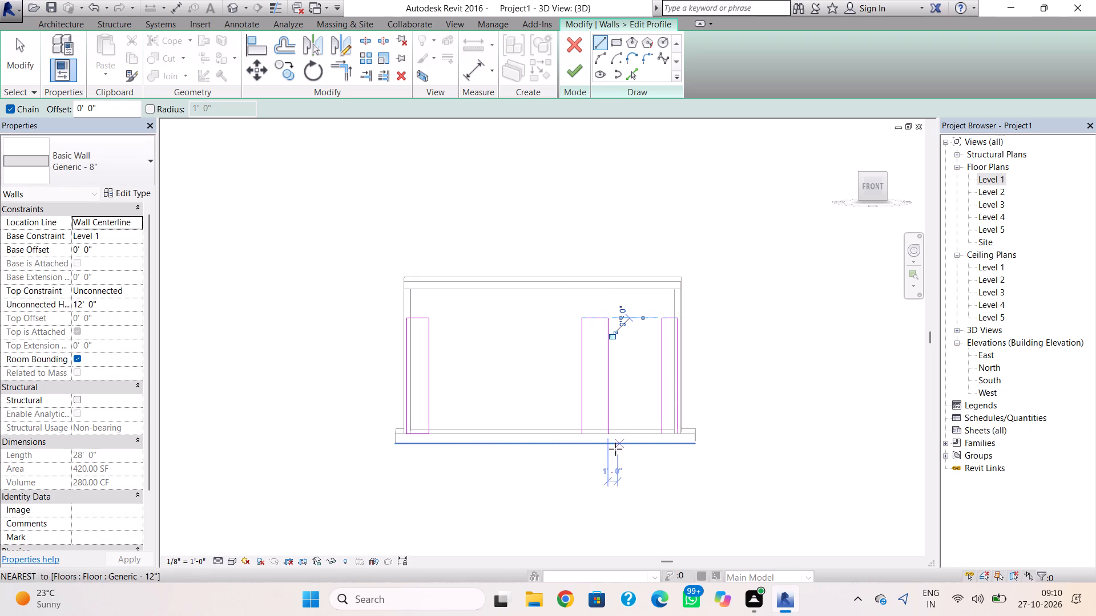
left_click(579, 431)
left_click(607, 431)
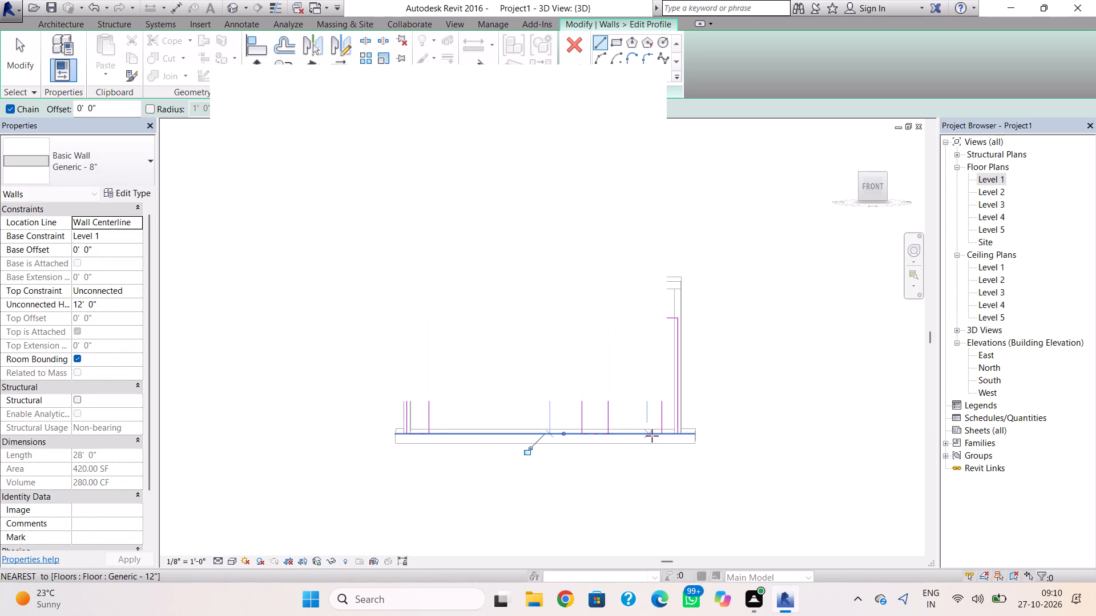
left_click(663, 429)
left_click(678, 428)
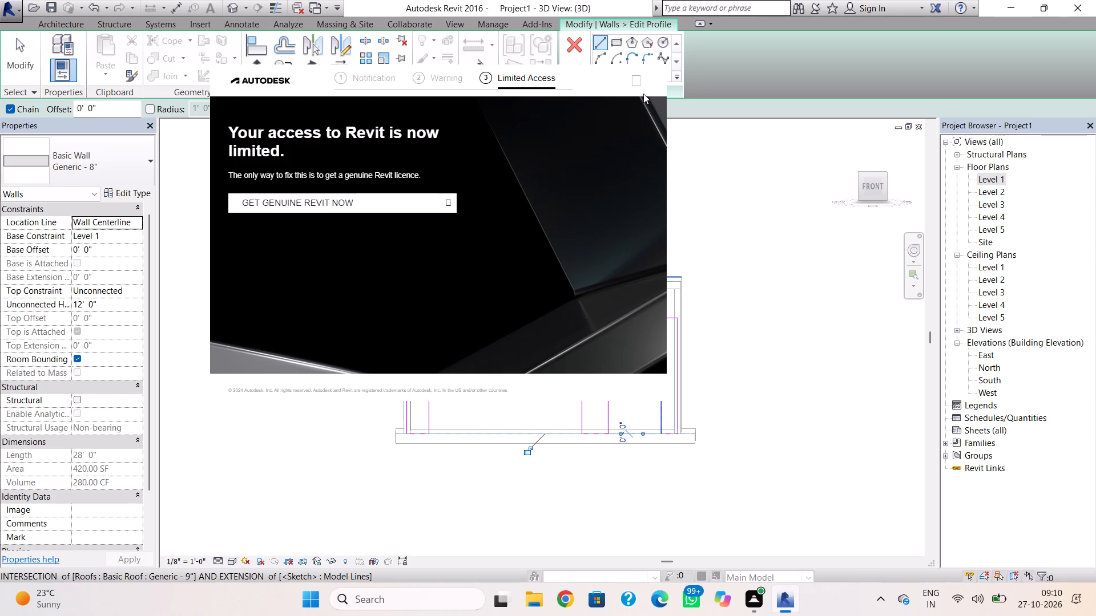
left_click(640, 80)
left_click(585, 76)
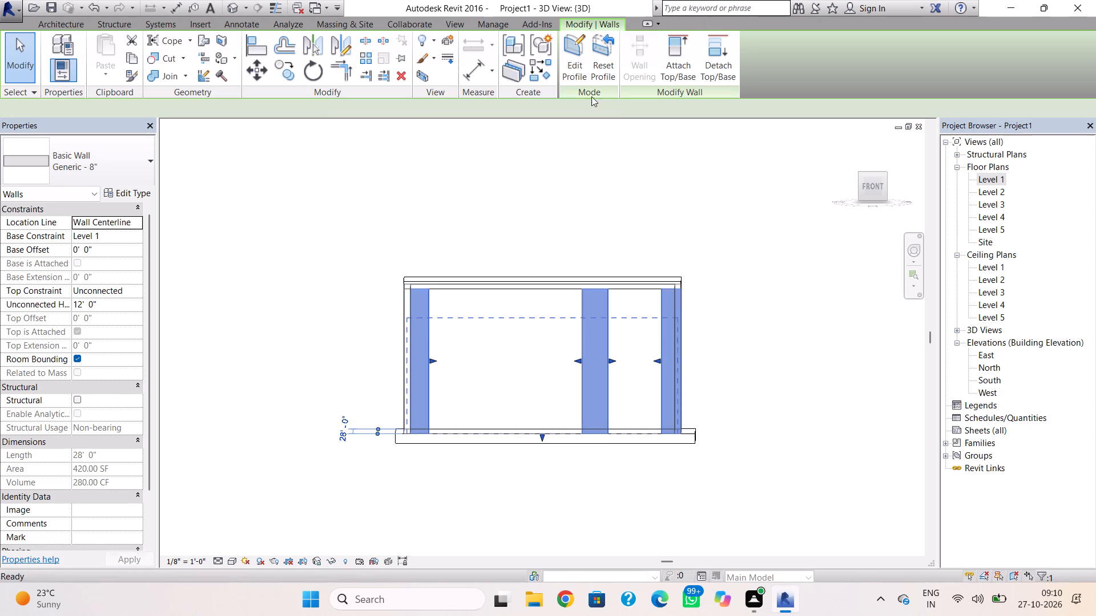
Examine the front wall's openings and piers in the 3D view from the side, from above and from below.
left_click(230, 6)
right_click_drag(445, 334, 586, 434, "shift")
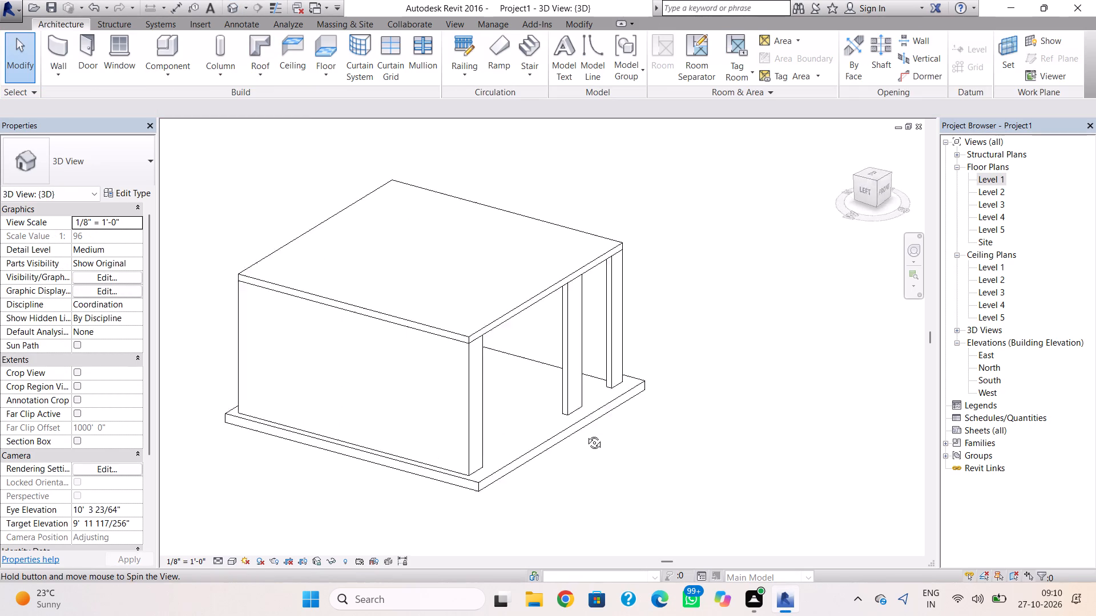
right_click_drag(586, 434, 444, 348, "shift")
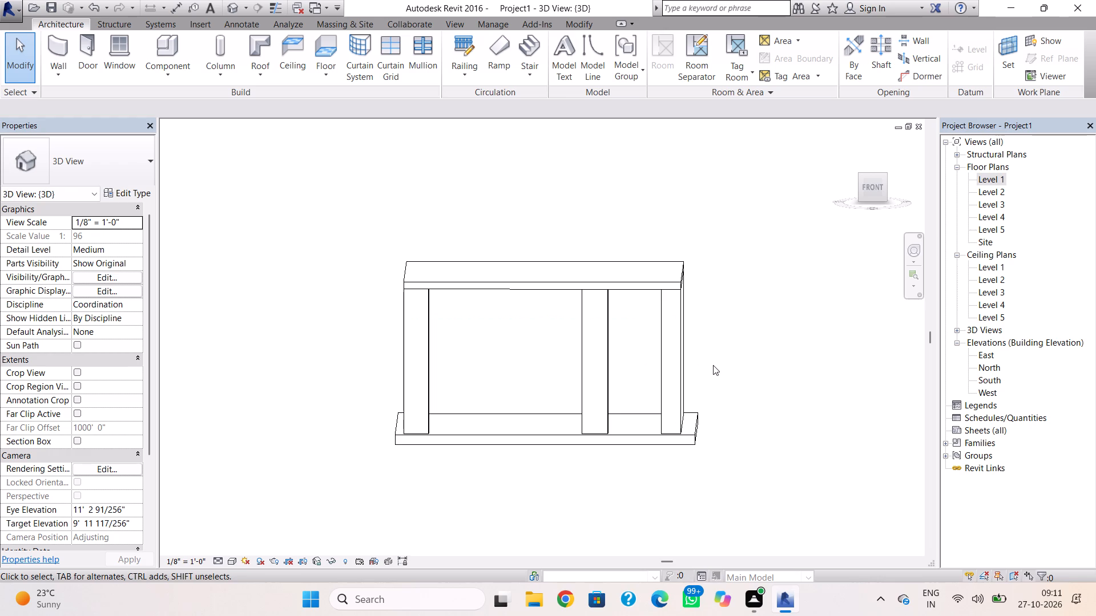
left_click(873, 171)
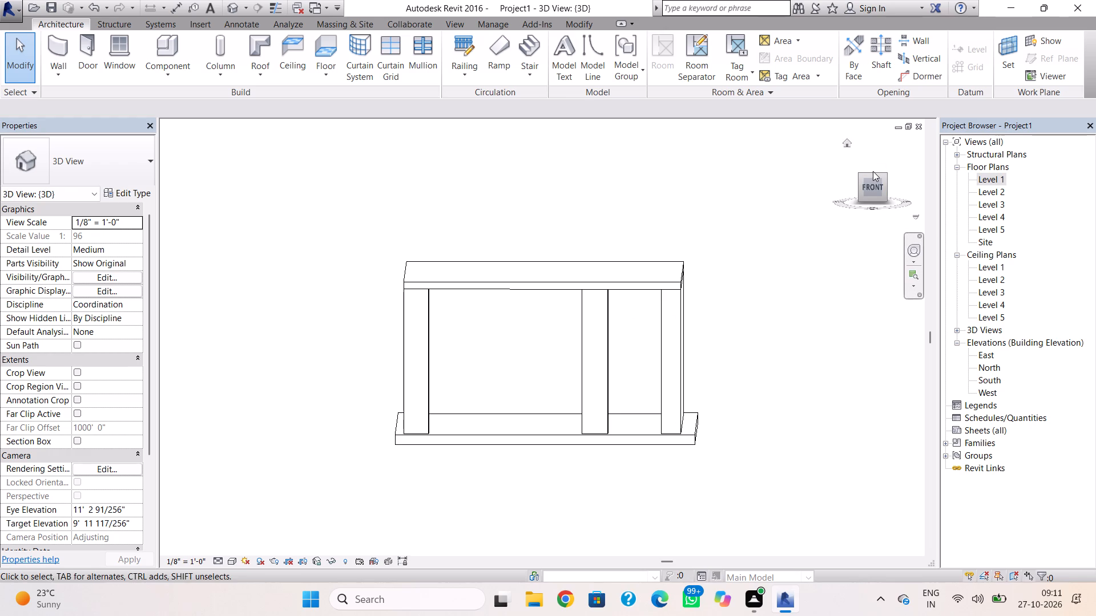
left_click(873, 172)
left_click(873, 175)
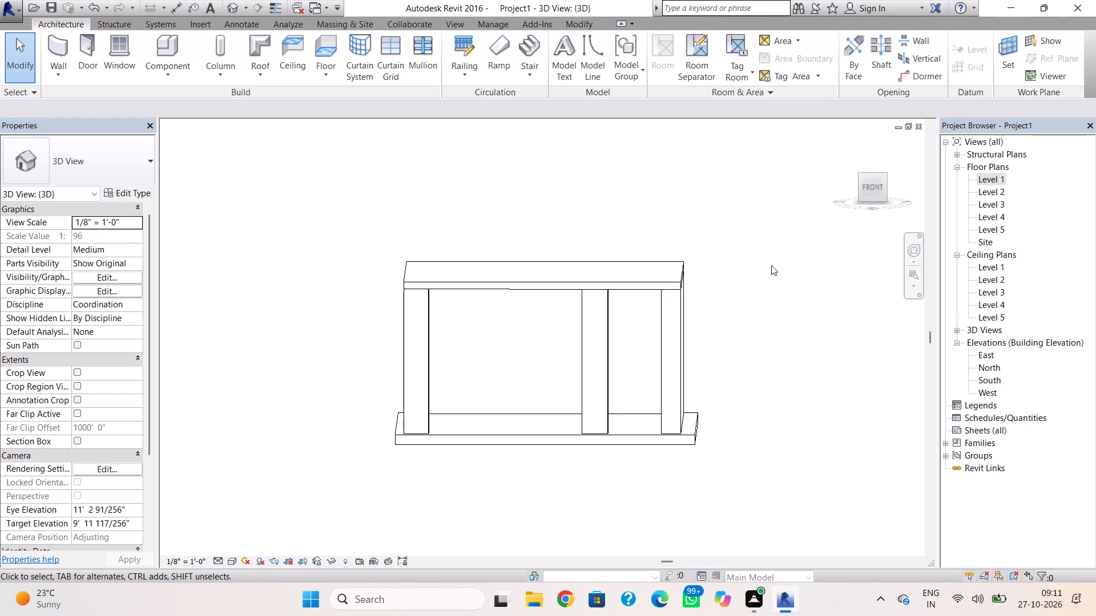
right_click_drag(709, 309, 725, 447)
right_click_drag(724, 352, 730, 556, "shift")
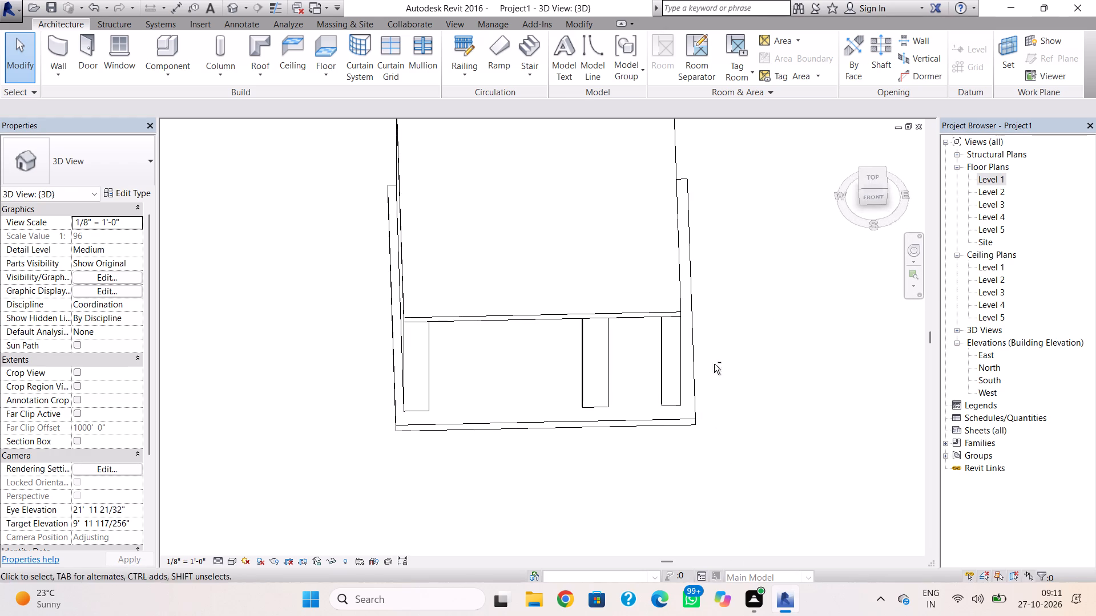
right_click_drag(717, 352, 698, 378, "shift")
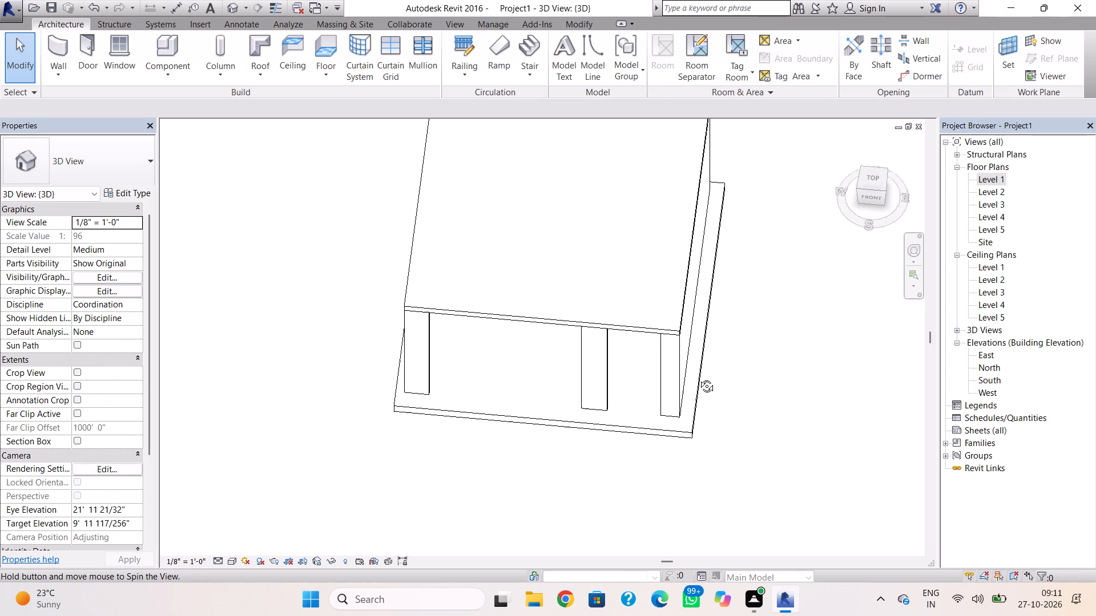
right_click_drag(698, 378, 698, 387, "shift")
right_click_drag(737, 448, 736, 305, "shift")
right_click_drag(726, 392, 719, 243, "shift")
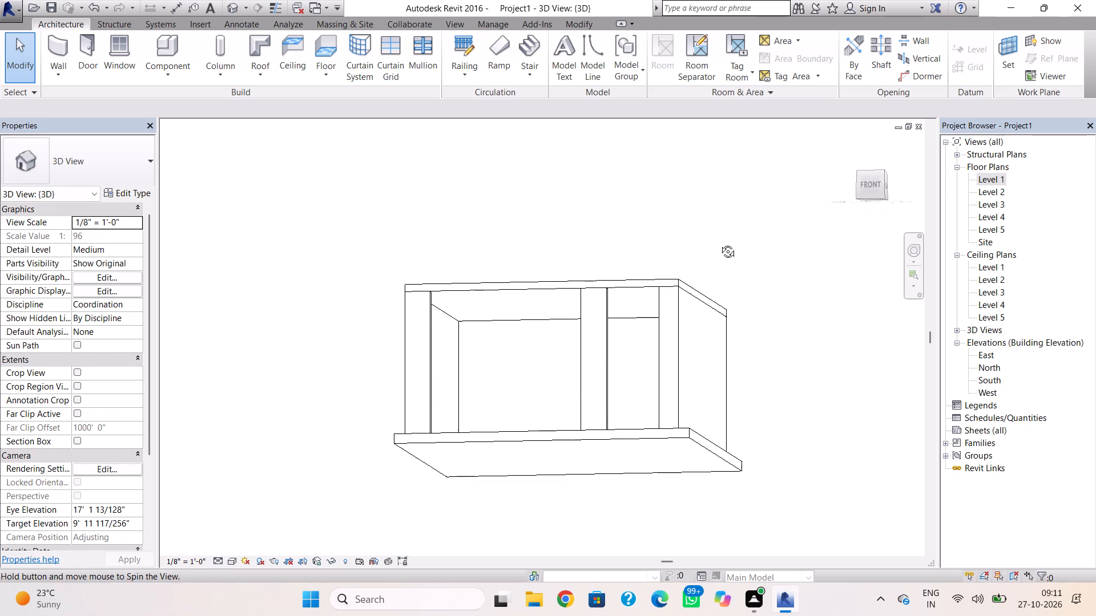
right_click_drag(719, 243, 720, 239, "shift")
right_click_drag(739, 297, 761, 335, "shift")
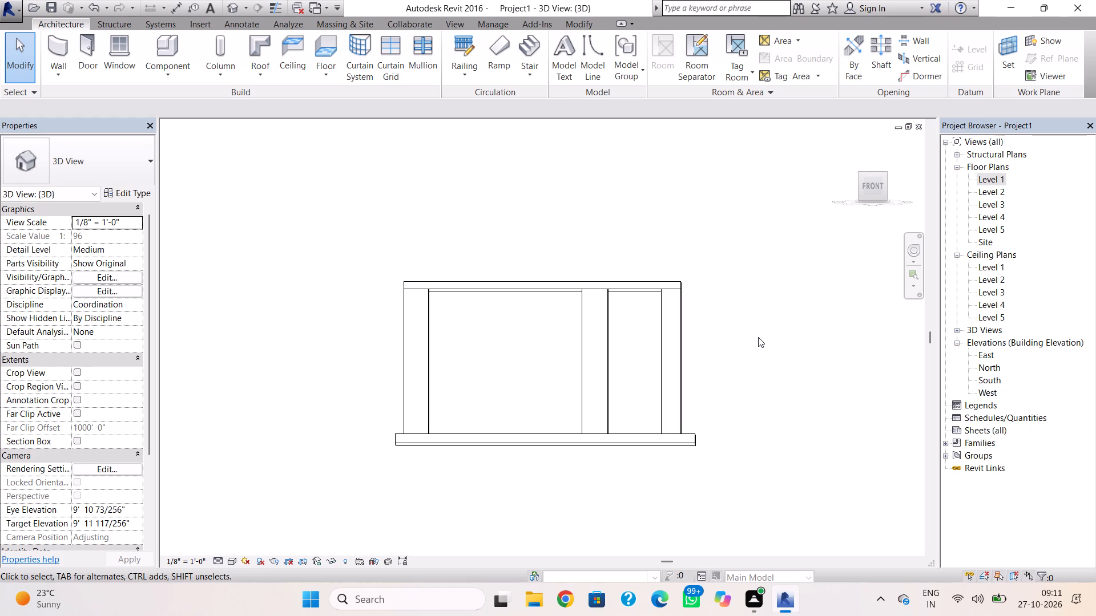
Copy the roof slab and paste it aligned to Level 3.
left_click(653, 279)
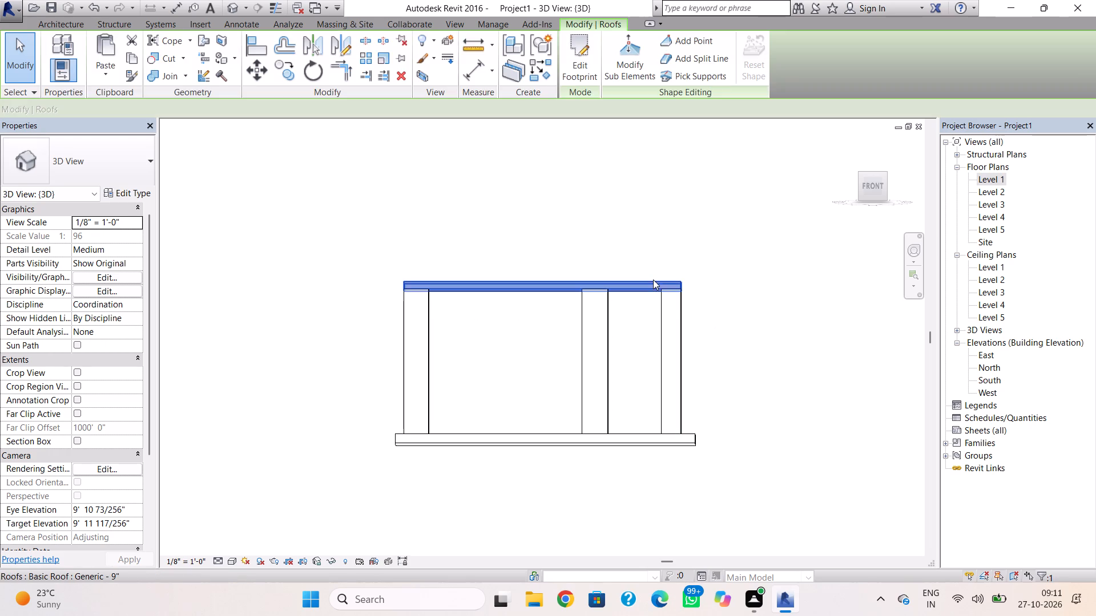
left_click(131, 59)
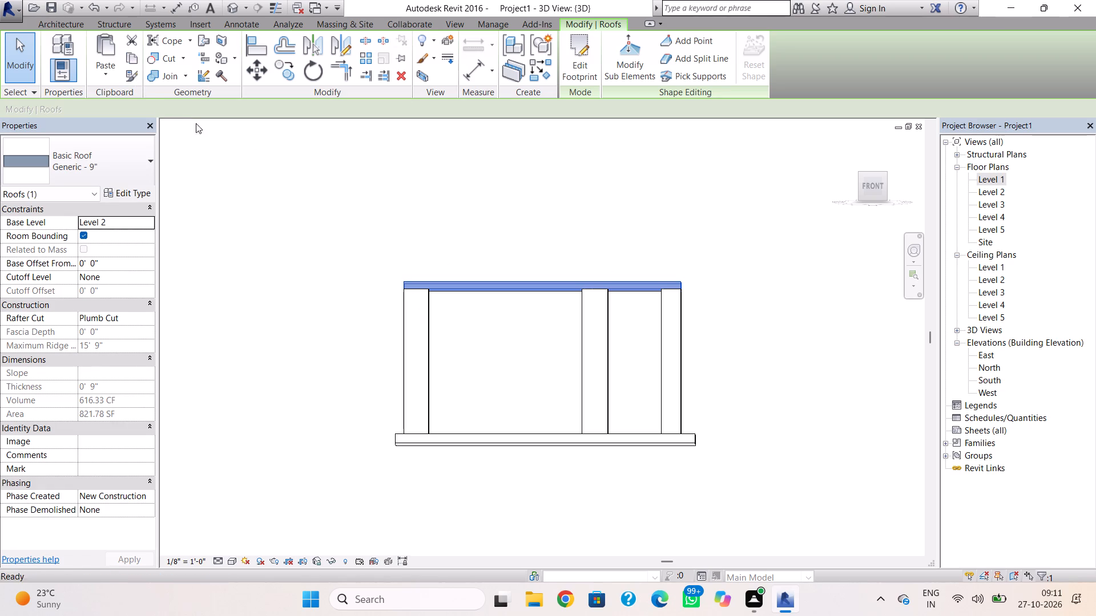
left_click(104, 75)
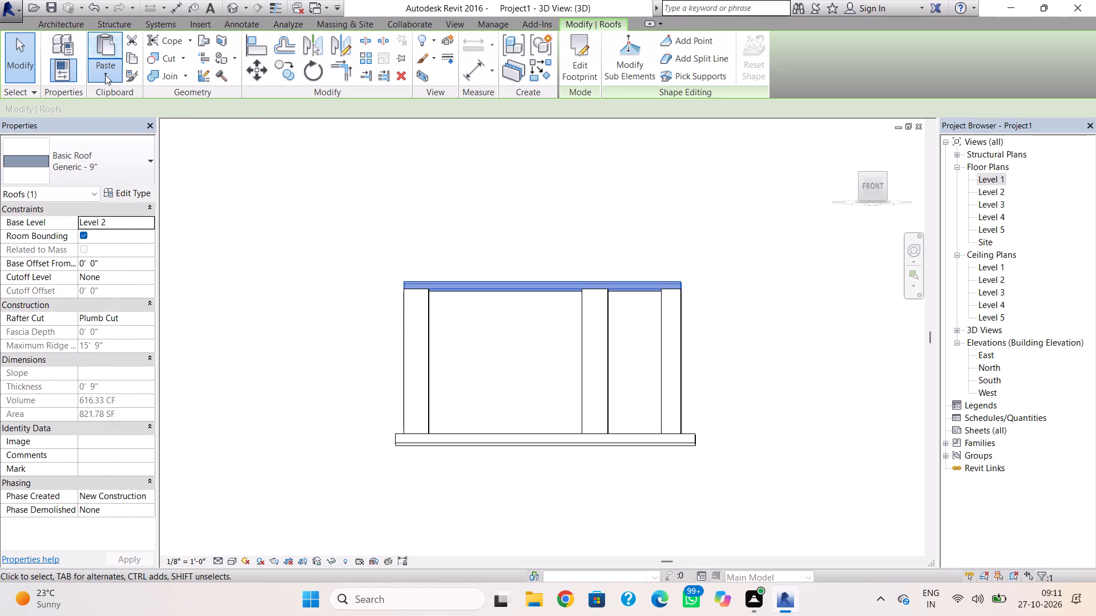
left_click(180, 125)
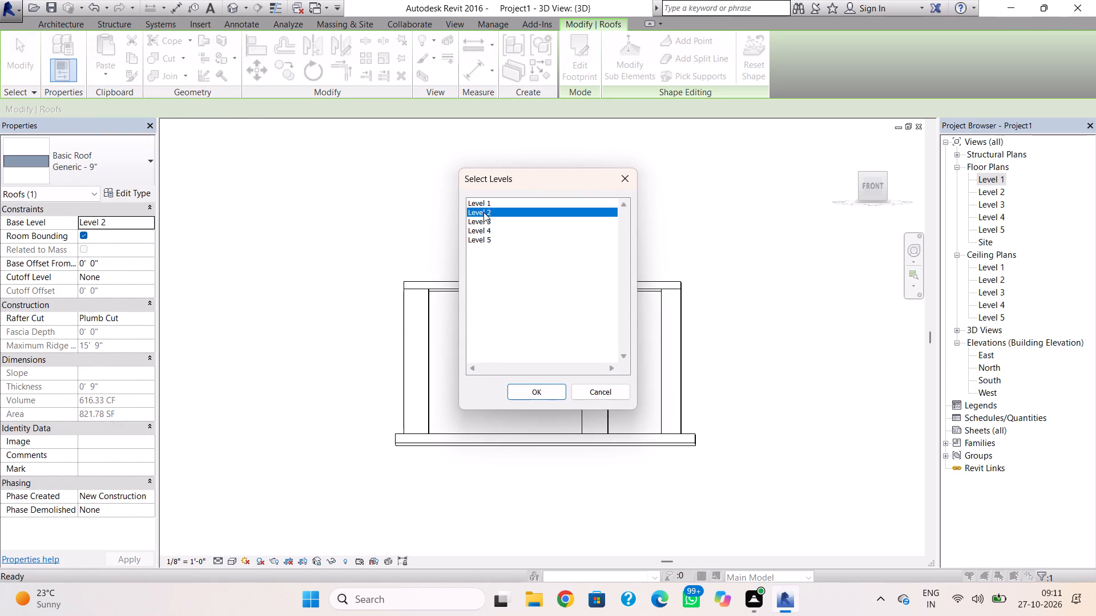
left_click(483, 212)
left_click(487, 220)
left_click(533, 395)
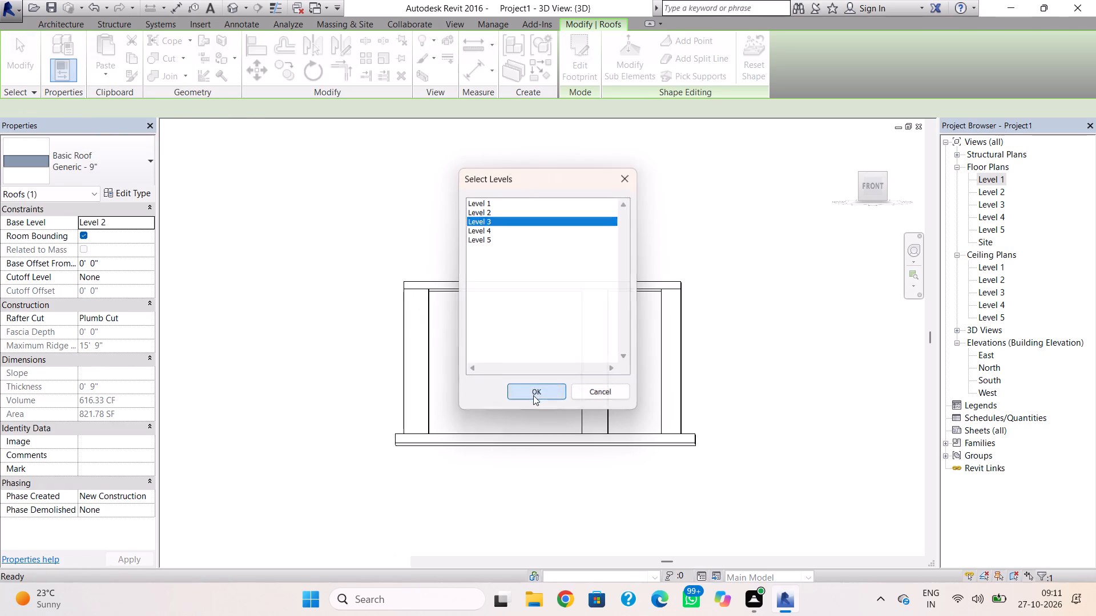
middle_click_drag(586, 319, 571, 472)
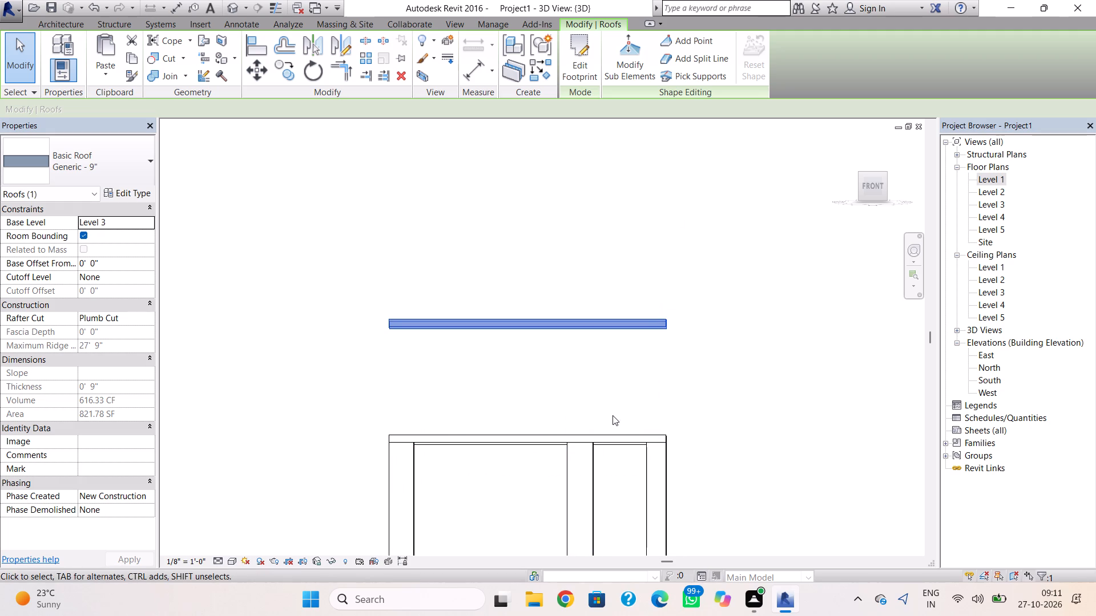
key("Escape")
right_click_drag(613, 415, 614, 444, "shift")
right_click(614, 444, "shift")
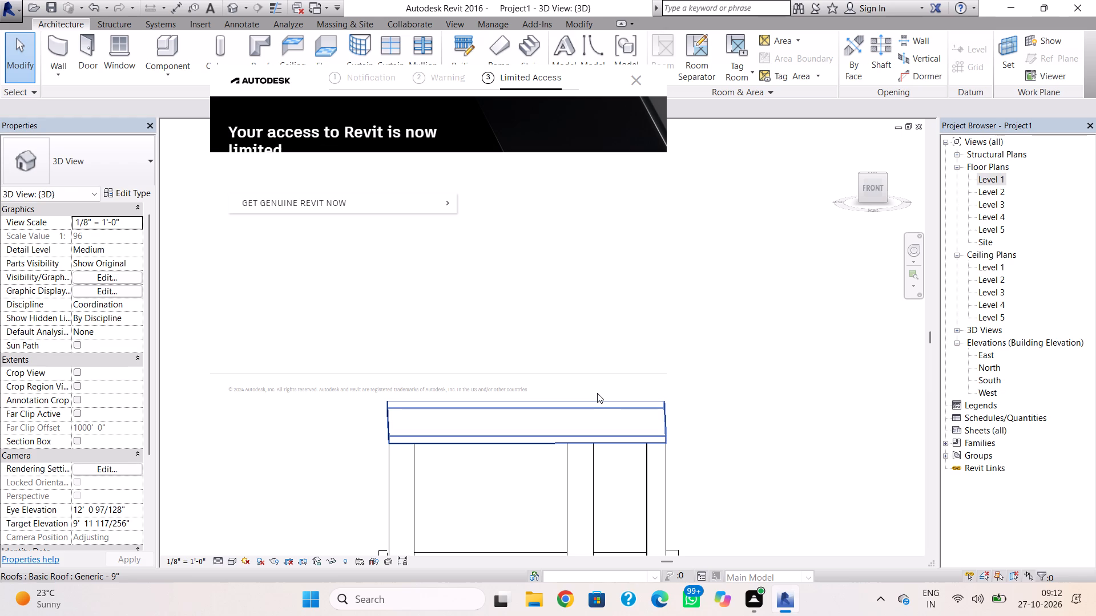
left_click(638, 82)
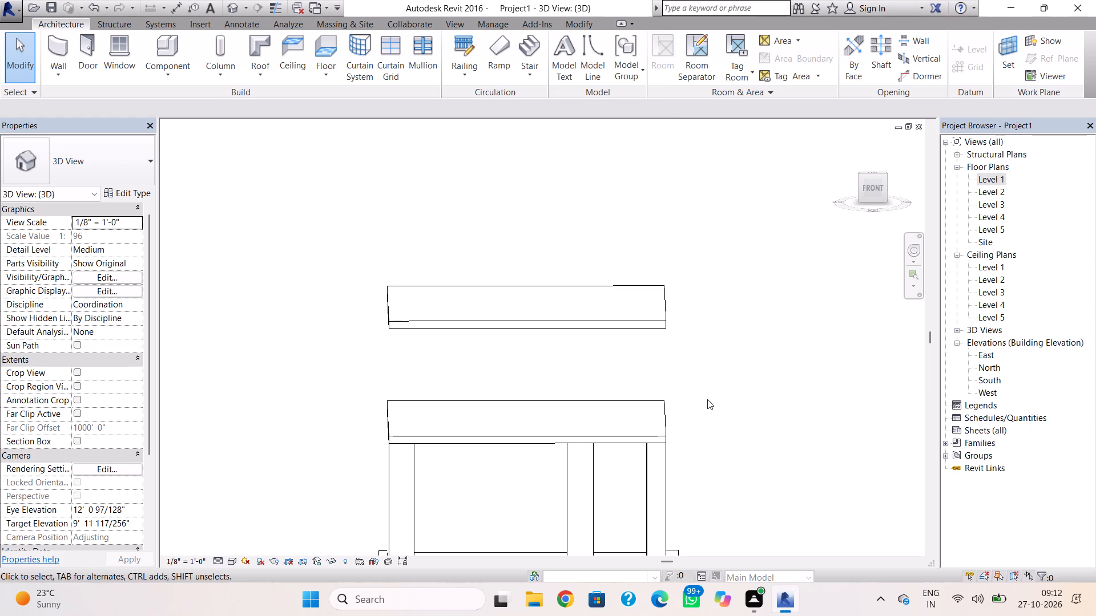
right_click_drag(707, 399, 614, 439, "shift")
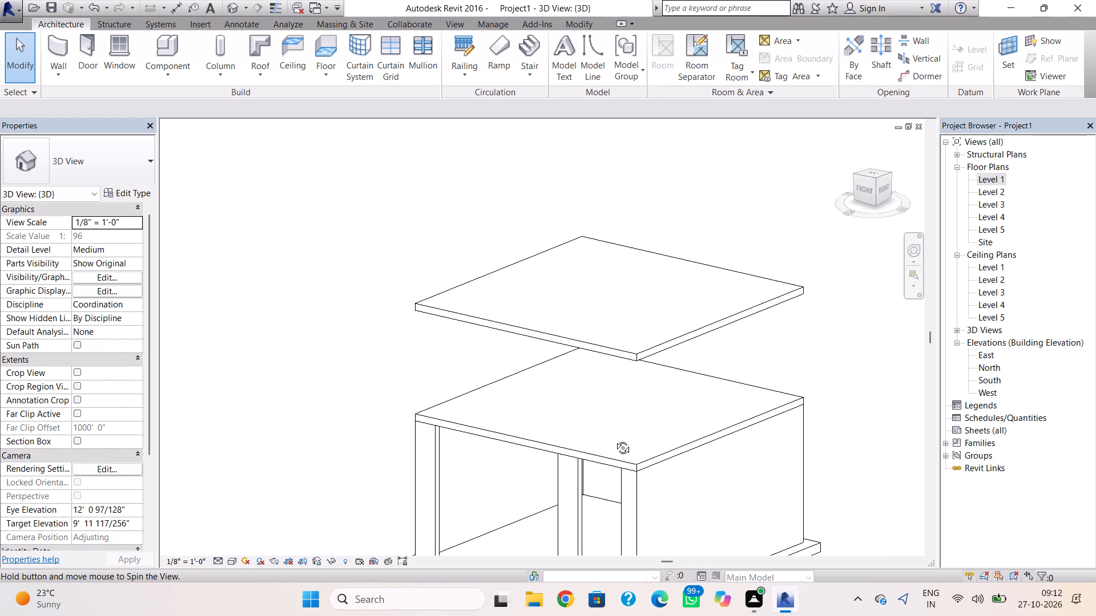
right_click_drag(614, 439, 609, 430, "shift")
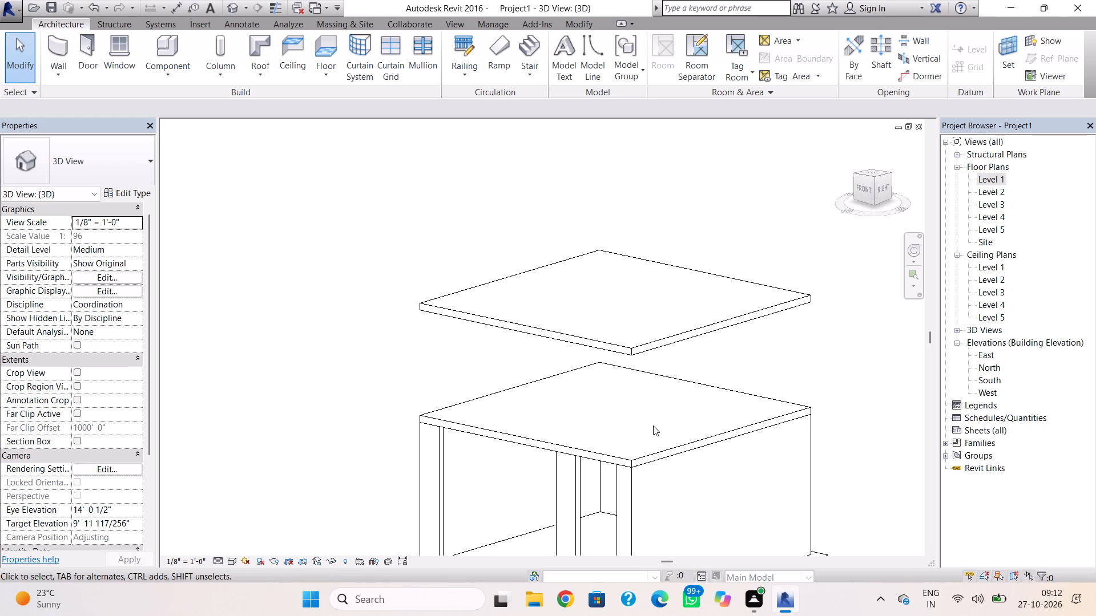
On the Level 2 plan, draw Generic - 8" walls about 8'-0" in from the left side and 10'-0" down to the front.
double_click(987, 192)
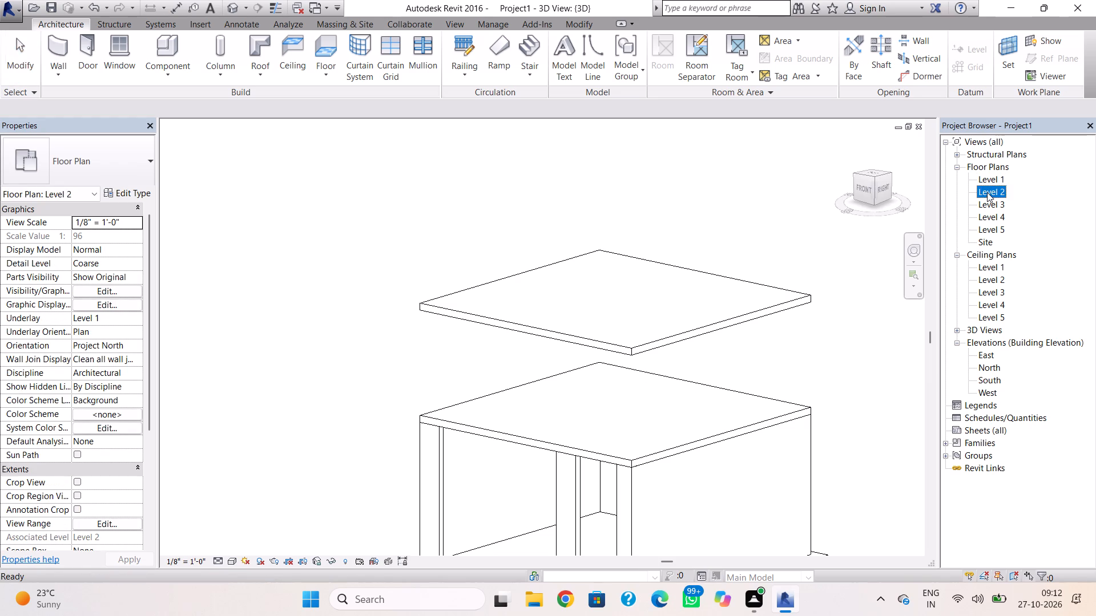
scroll(735, 348, "down", 2)
middle_click_drag(732, 351, 714, 393)
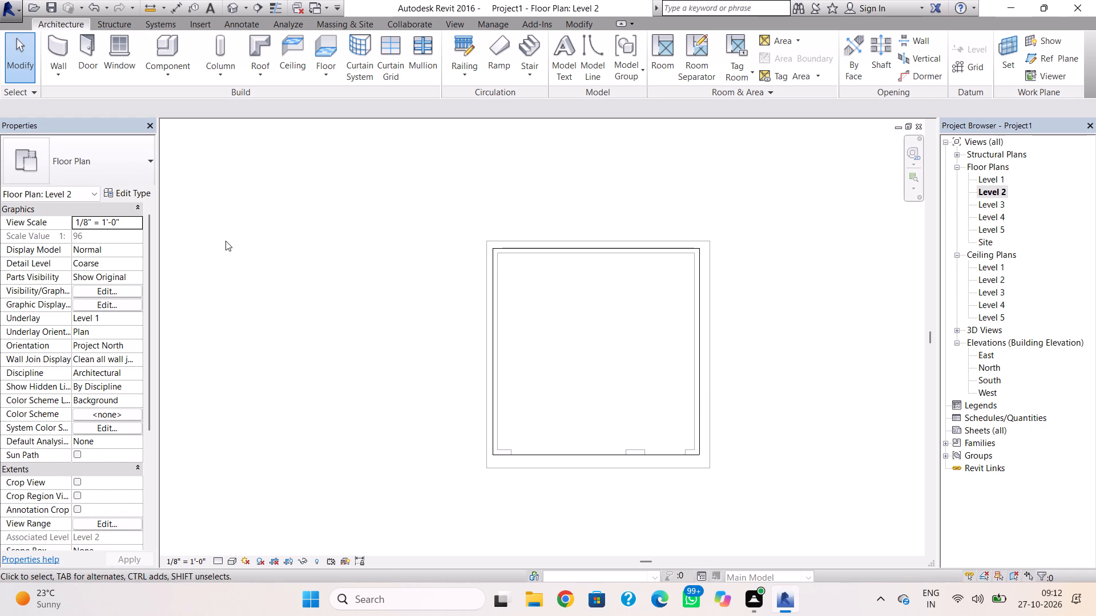
left_click(65, 50)
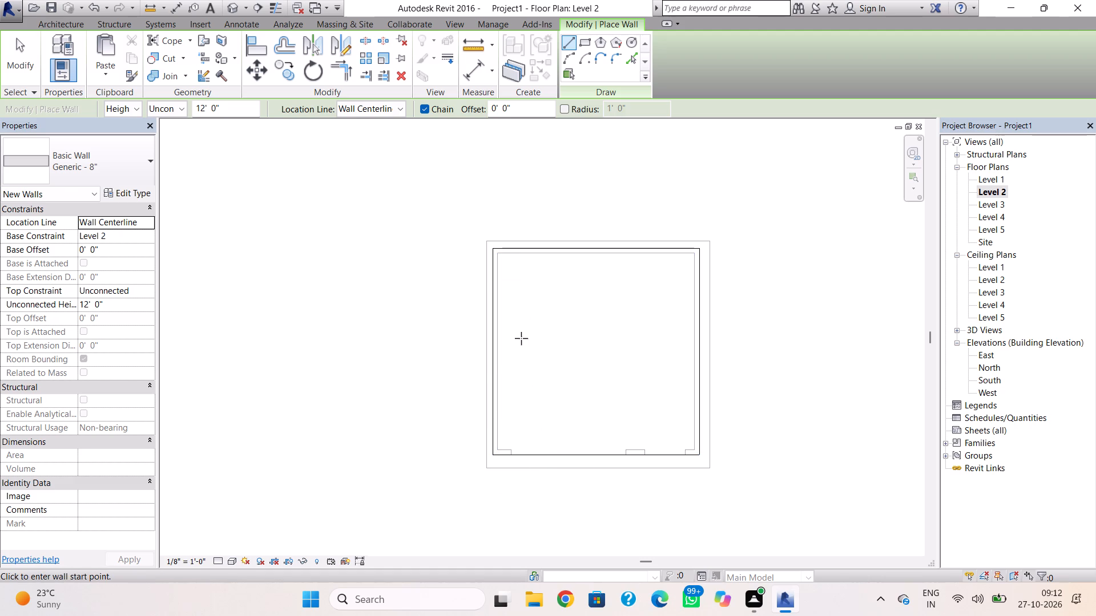
left_click(499, 380)
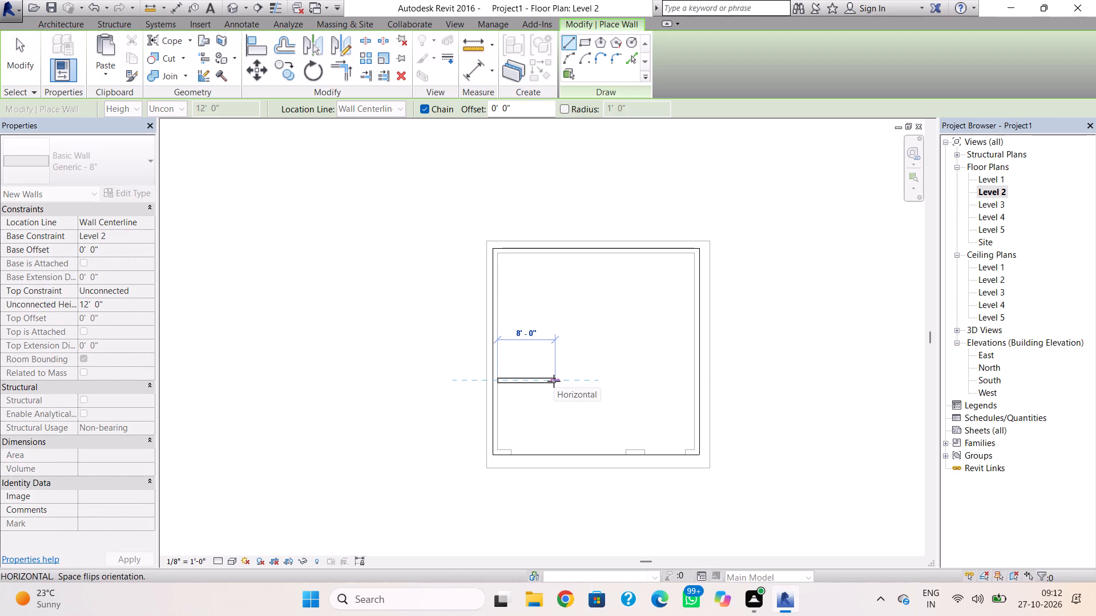
left_click(554, 381)
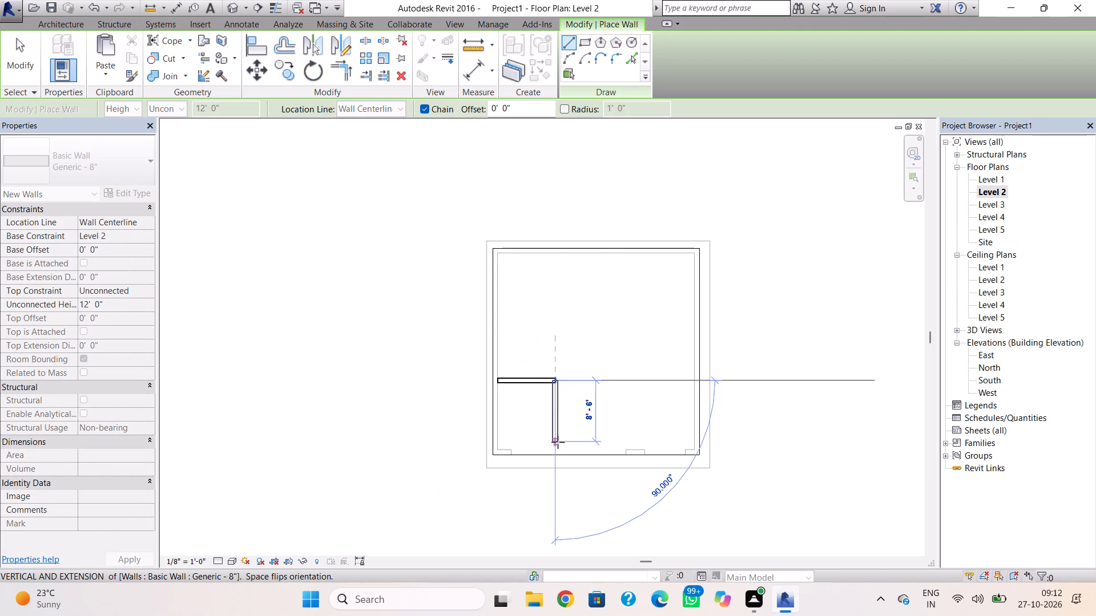
scroll(558, 447, "up", 4)
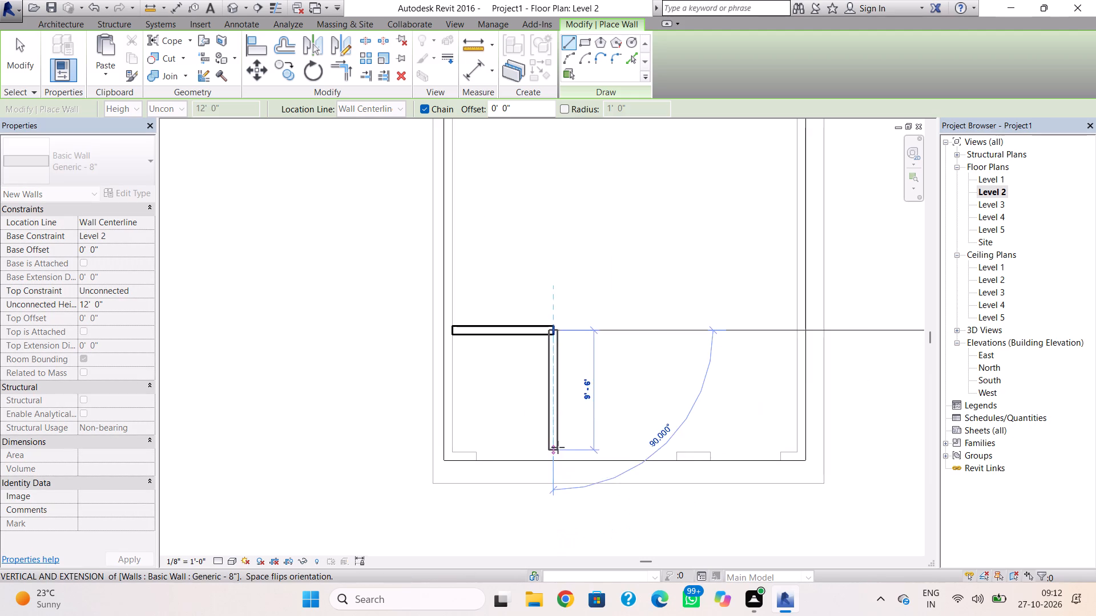
scroll(558, 447, "up", 4)
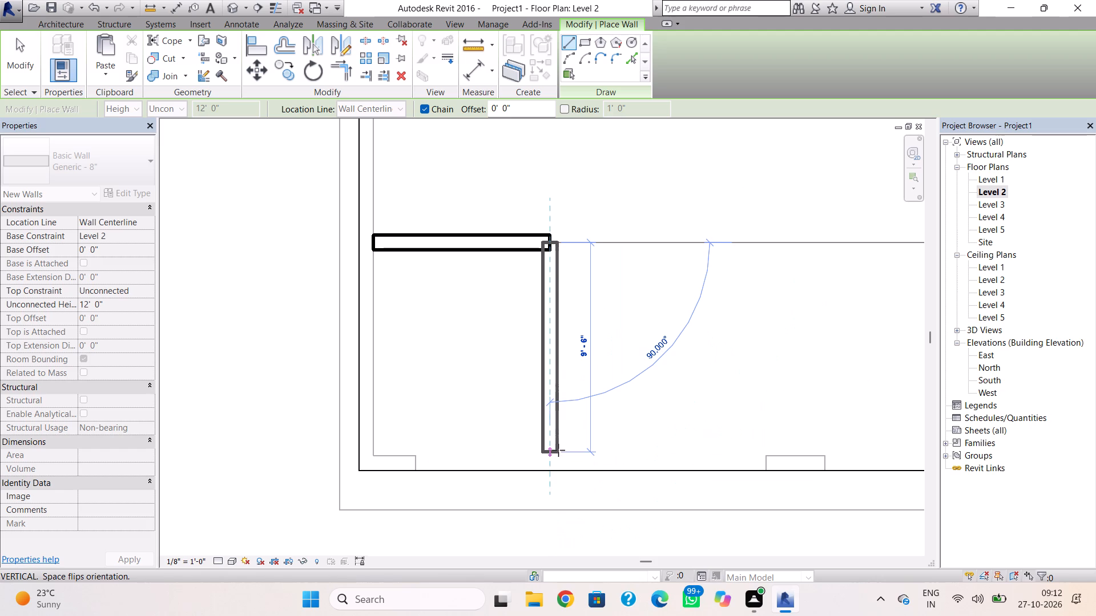
left_click(557, 457)
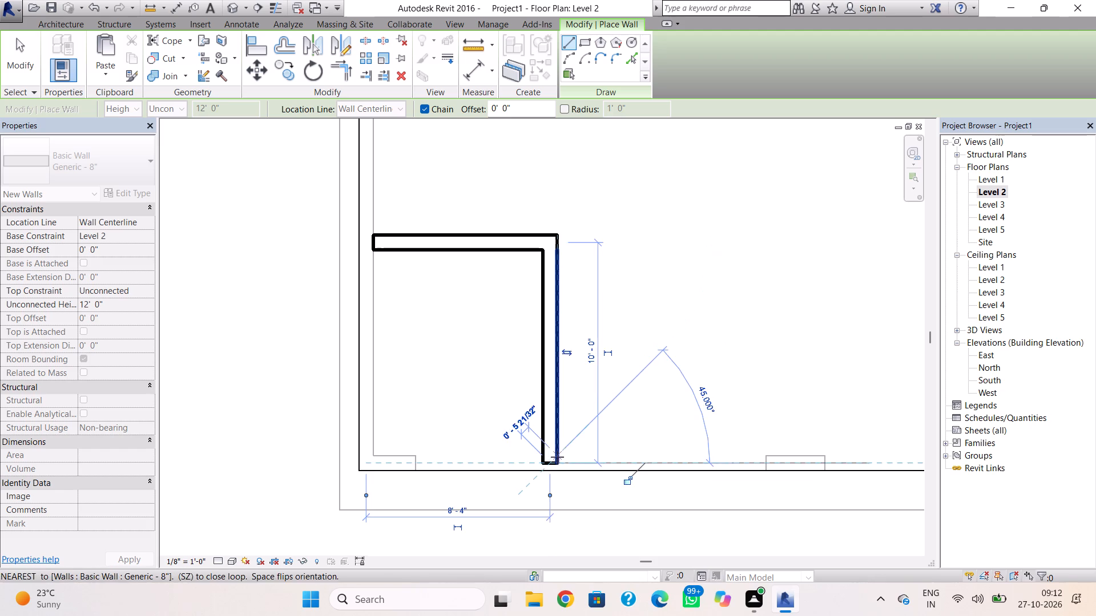
key("Escape")
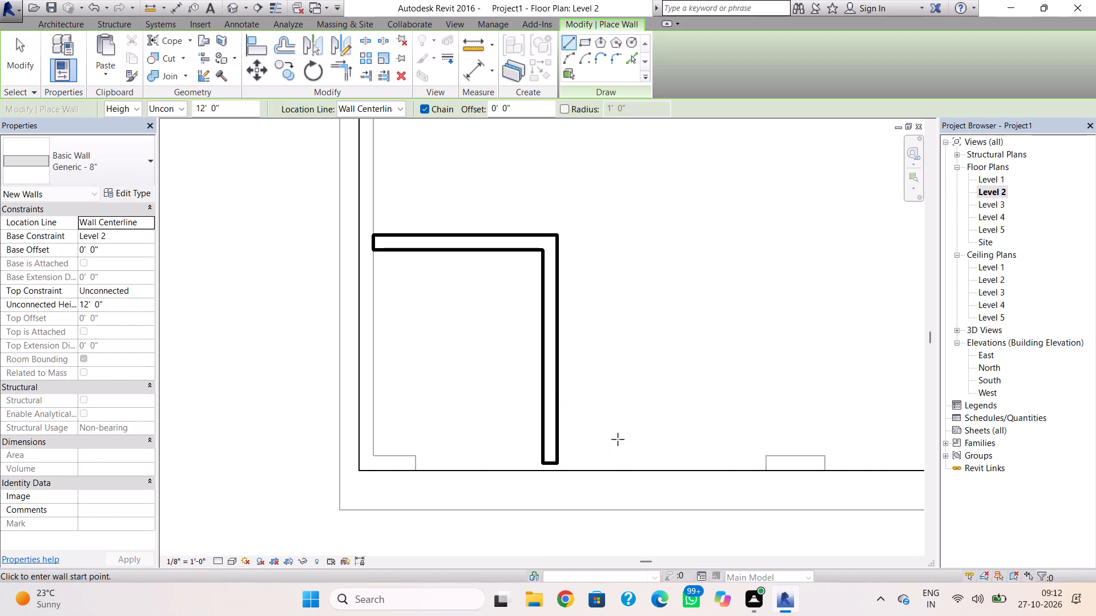
Draw a wall from the corner of the two new walls straight back to the rear wall's inner face.
middle_click_drag(572, 321, 565, 423)
scroll(572, 323, "down", 1)
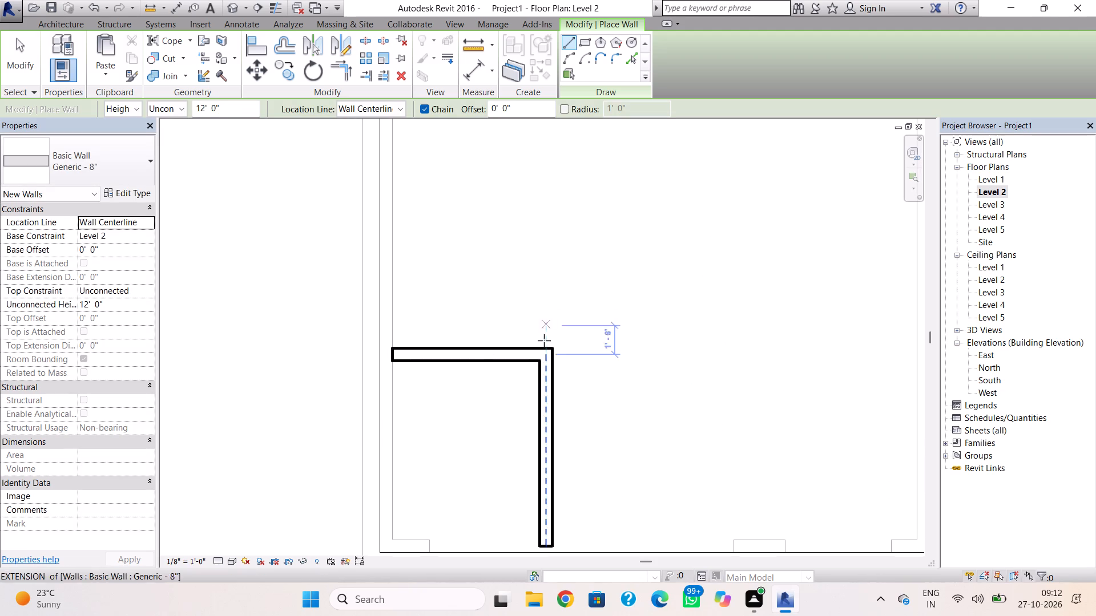
scroll(543, 339, "down", 3)
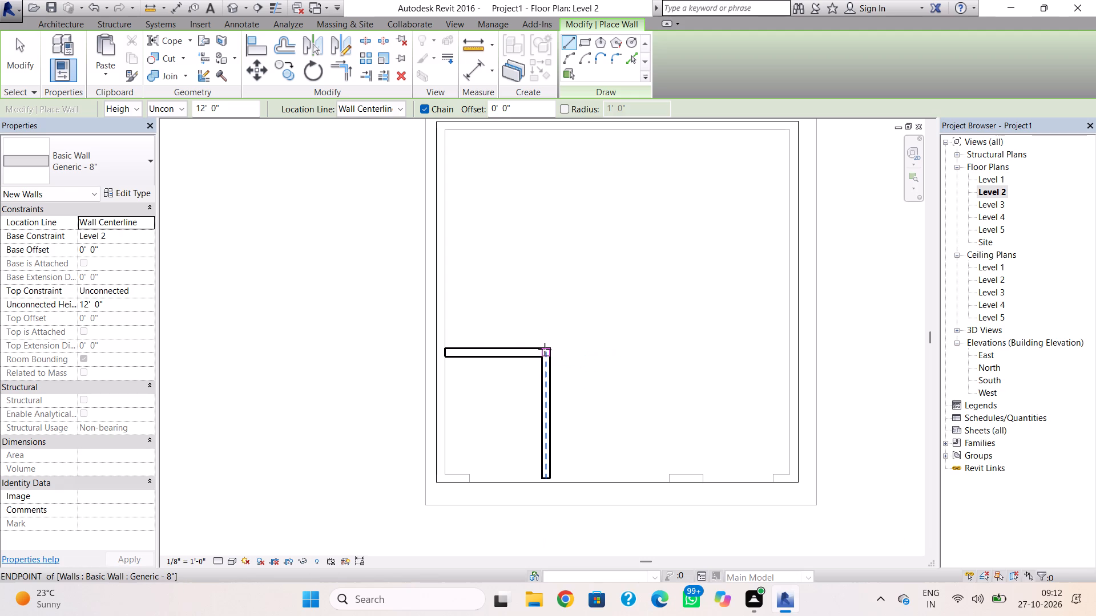
scroll(543, 345, "up", 4)
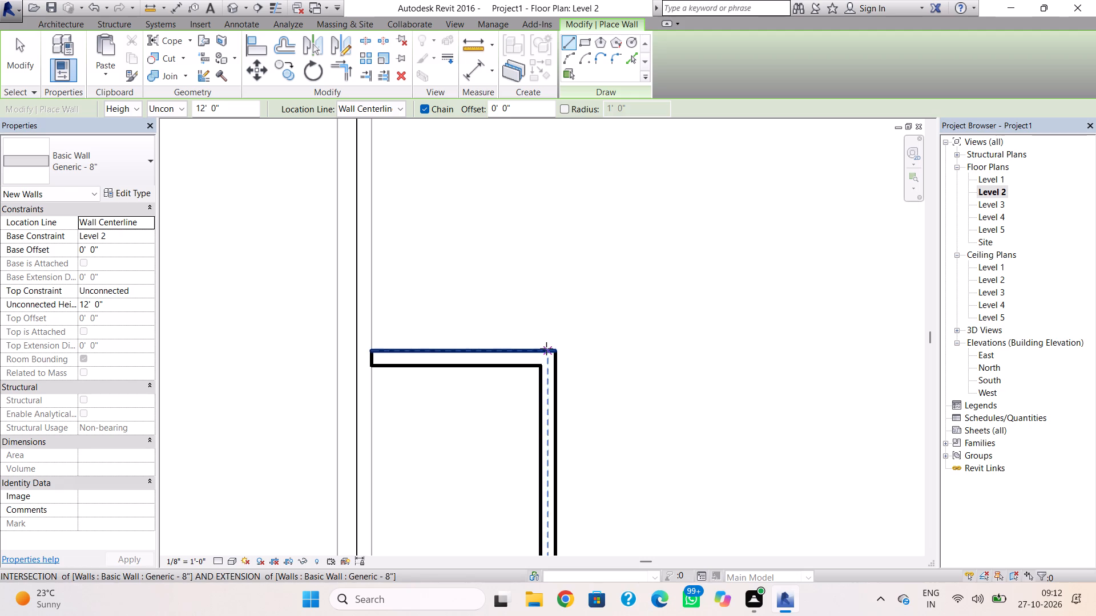
left_click(546, 348)
scroll(537, 262, "down", 2)
middle_click_drag(536, 278, 525, 374)
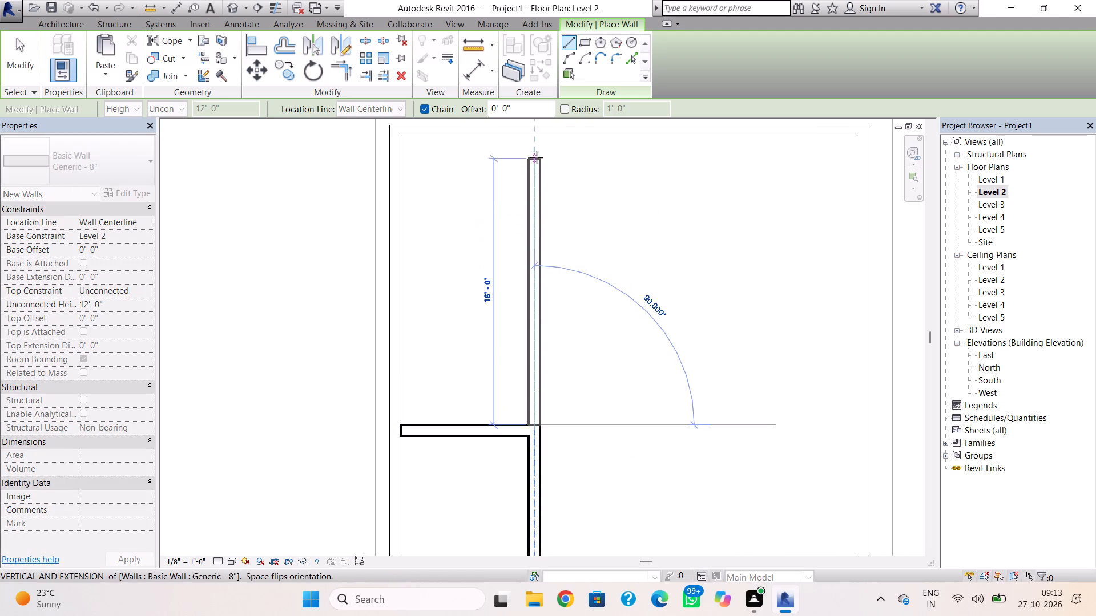
left_click(538, 141)
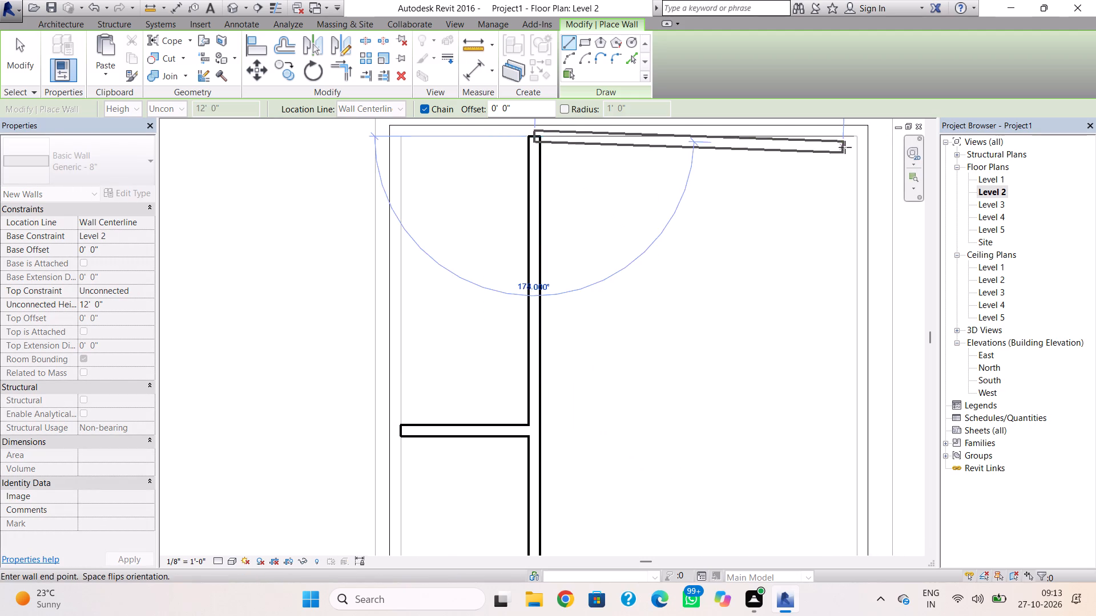
key("Escape")
Draw a horizontal wall from the midpoint of the long dividing wall across to the right side wall's inner face.
scroll(600, 390, "down", 1)
middle_click_drag(600, 390, 595, 380)
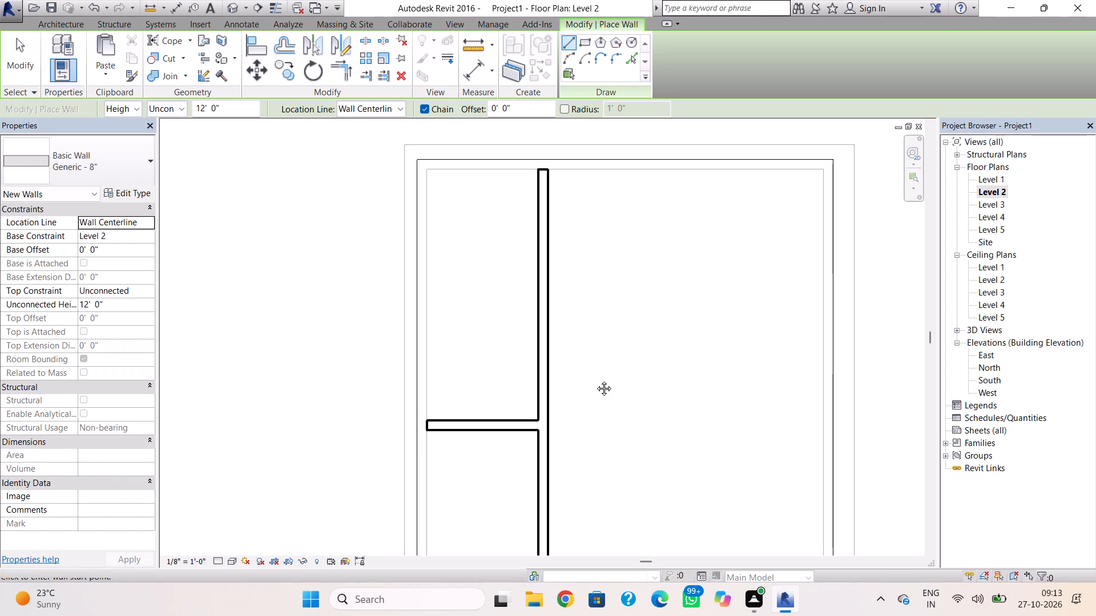
middle_click_drag(595, 380, 571, 293)
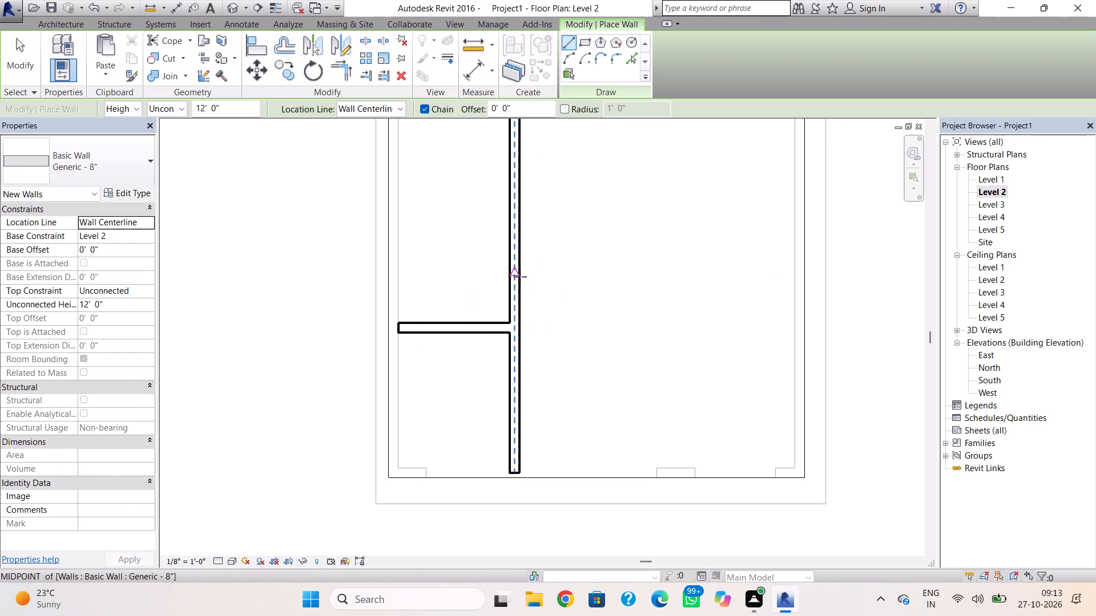
left_click(520, 277)
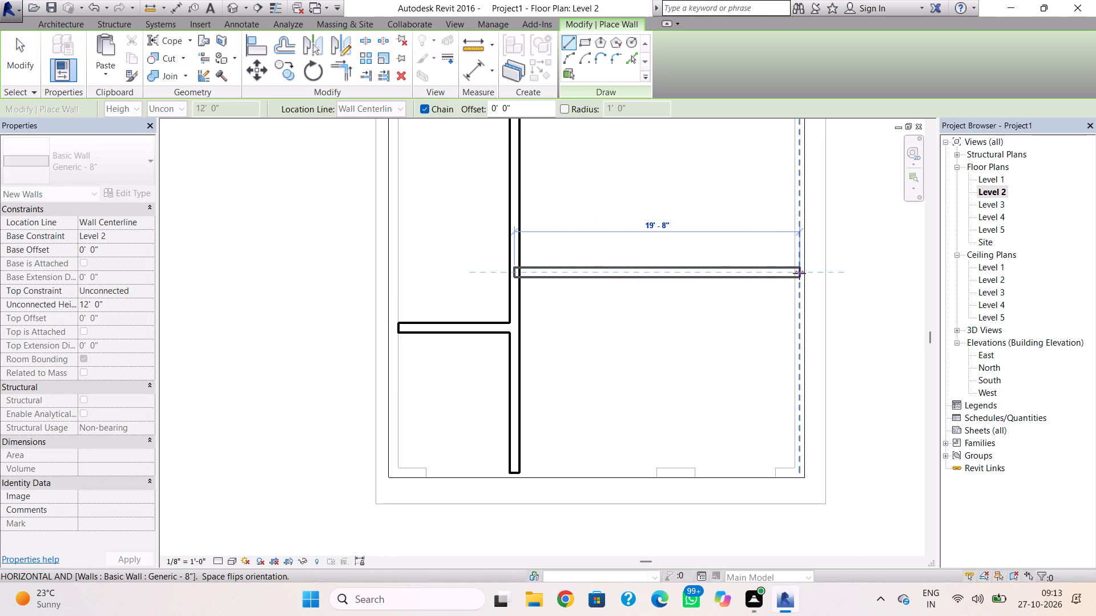
left_click(795, 273)
key("Escape")
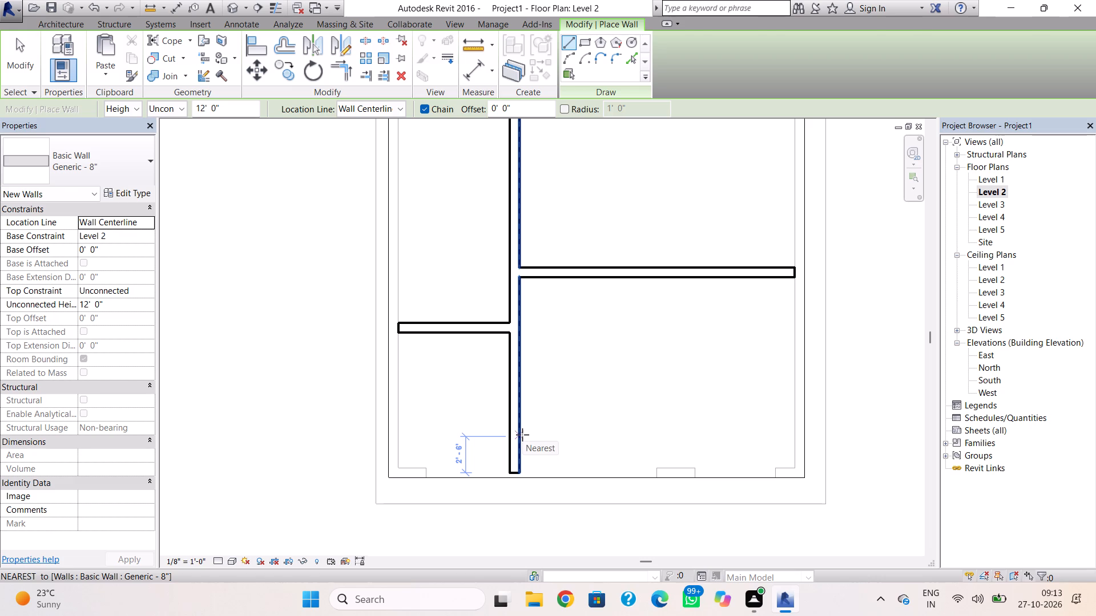
key("Escape")
Pull the front end of the long dividing wall back from the slab edge, making the wall about 27'-4" long.
left_click(508, 448)
scroll(514, 469, "up", 4)
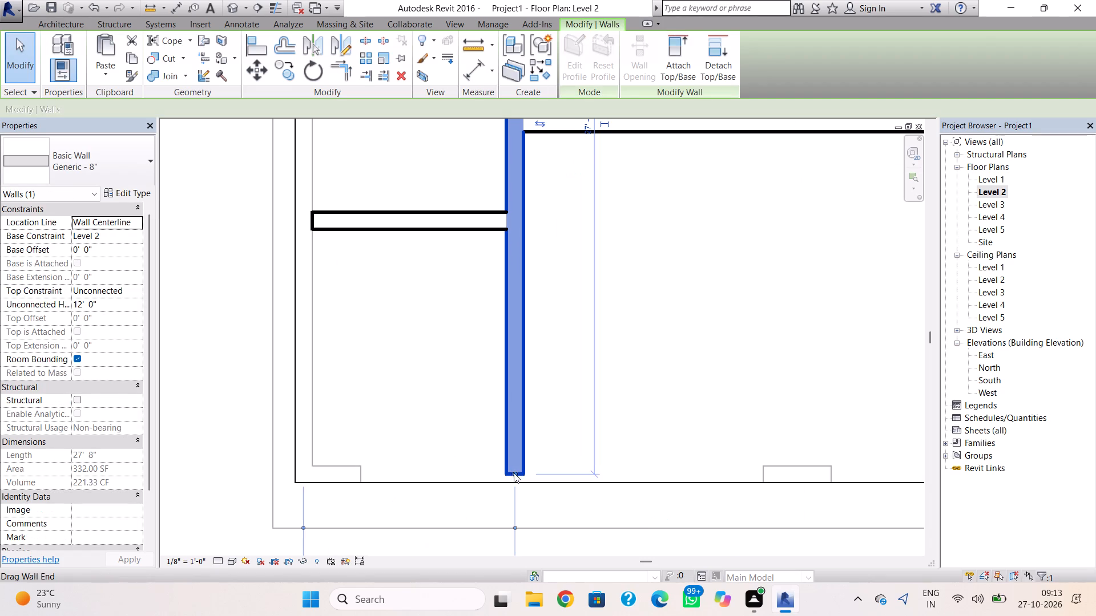
left_click_drag(513, 471, 511, 461)
scroll(511, 464, "up", 7)
scroll(513, 461, "down", 3)
middle_click_drag(513, 461, 525, 455)
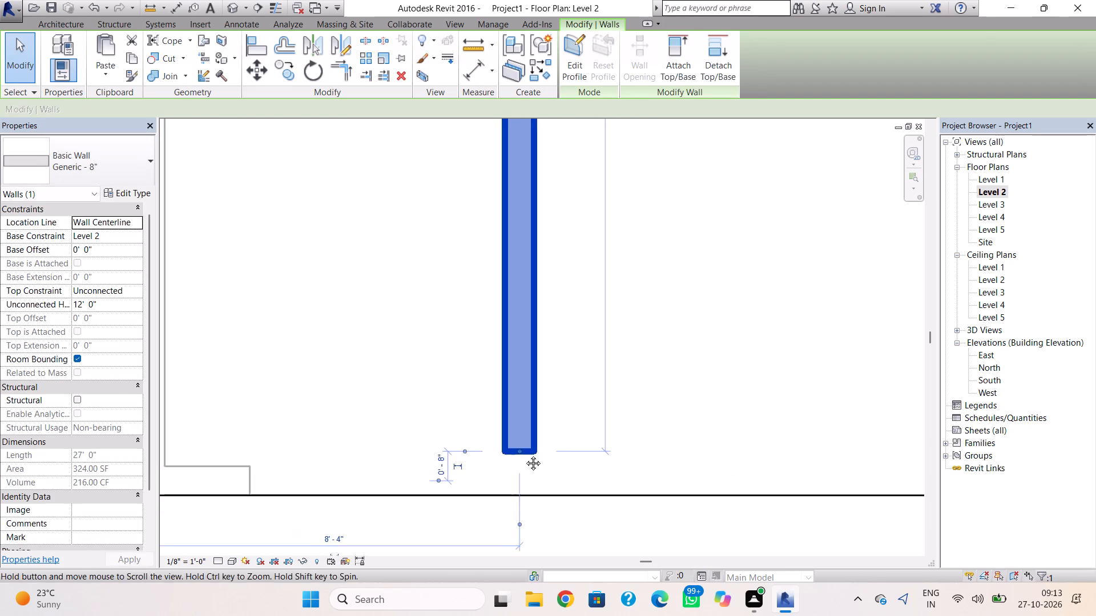
middle_click_drag(525, 455, 556, 437)
left_click_drag(559, 424, 559, 436)
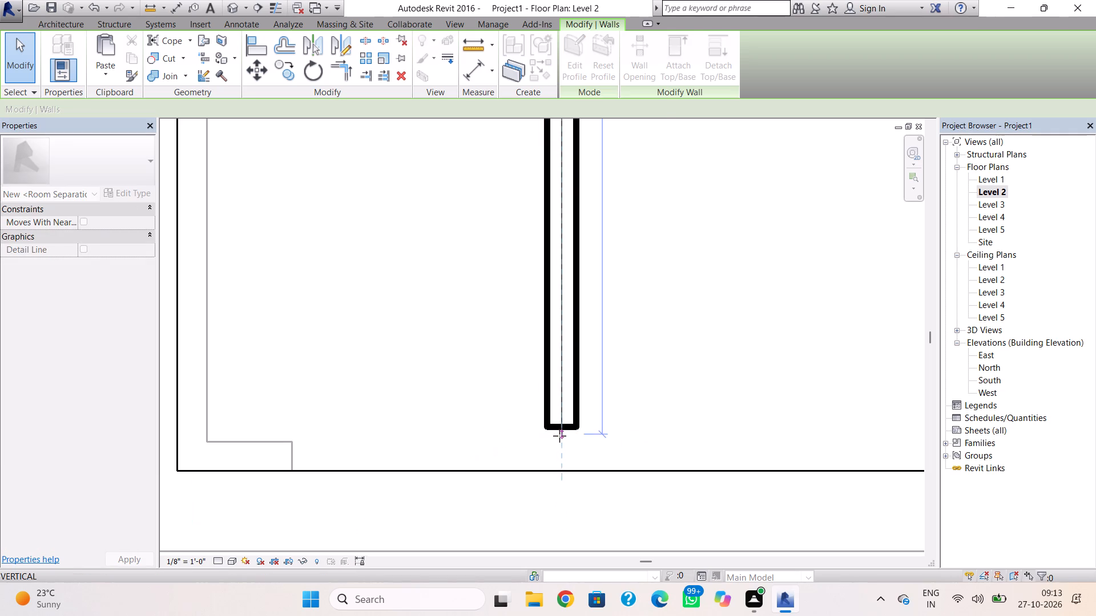
left_click_drag(559, 436, 559, 441)
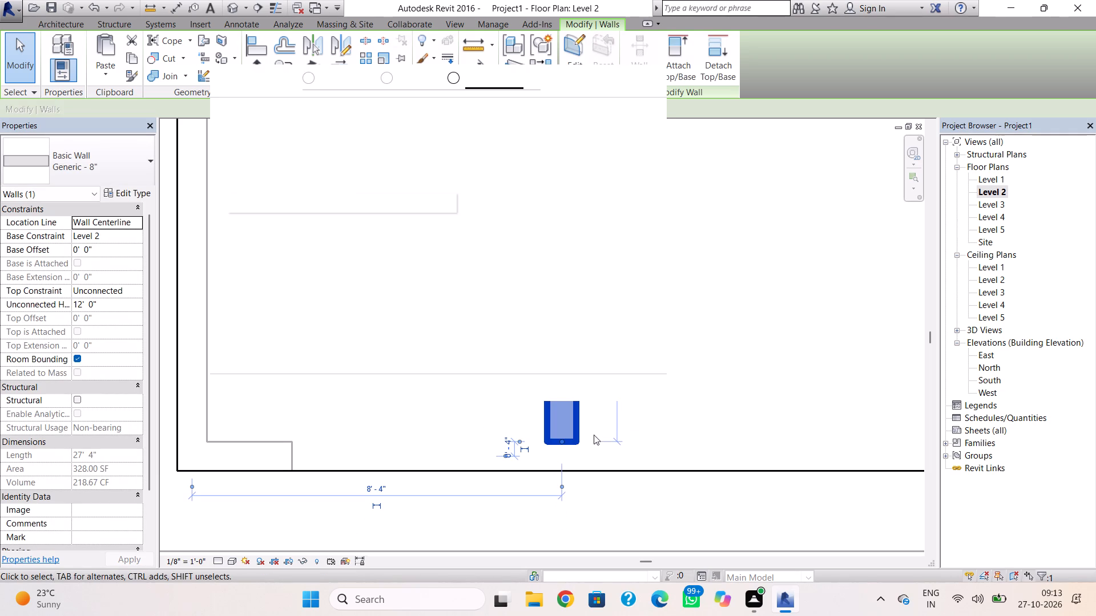
left_click(635, 75)
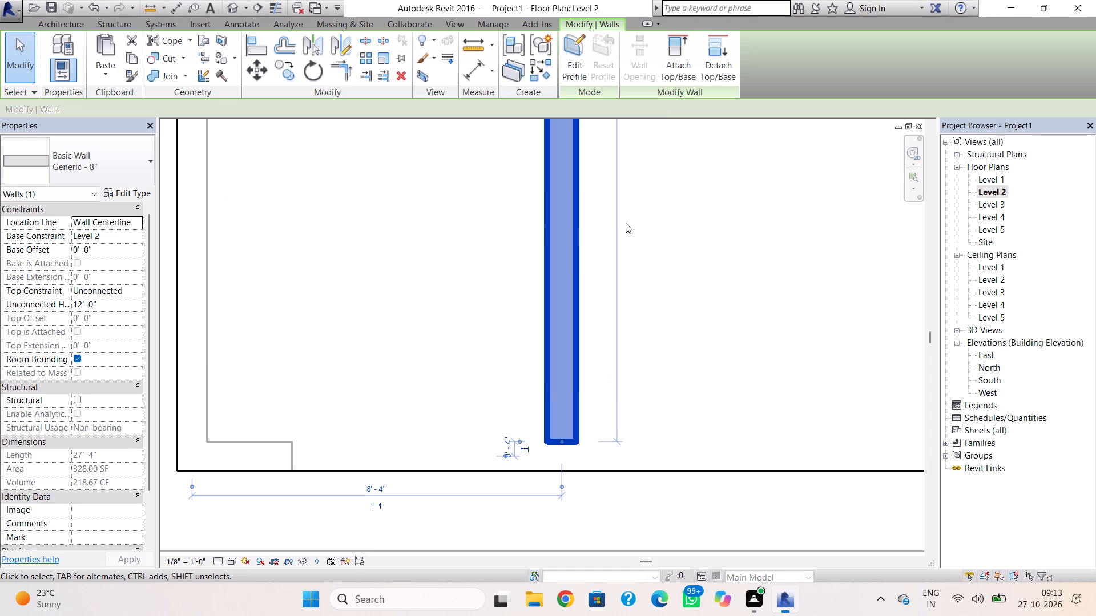
key("Escape")
Display the 3D view of the building with shaded surfaces and turn it to face the front.
scroll(676, 308, "down", 3)
middle_click_drag(674, 325, 638, 339)
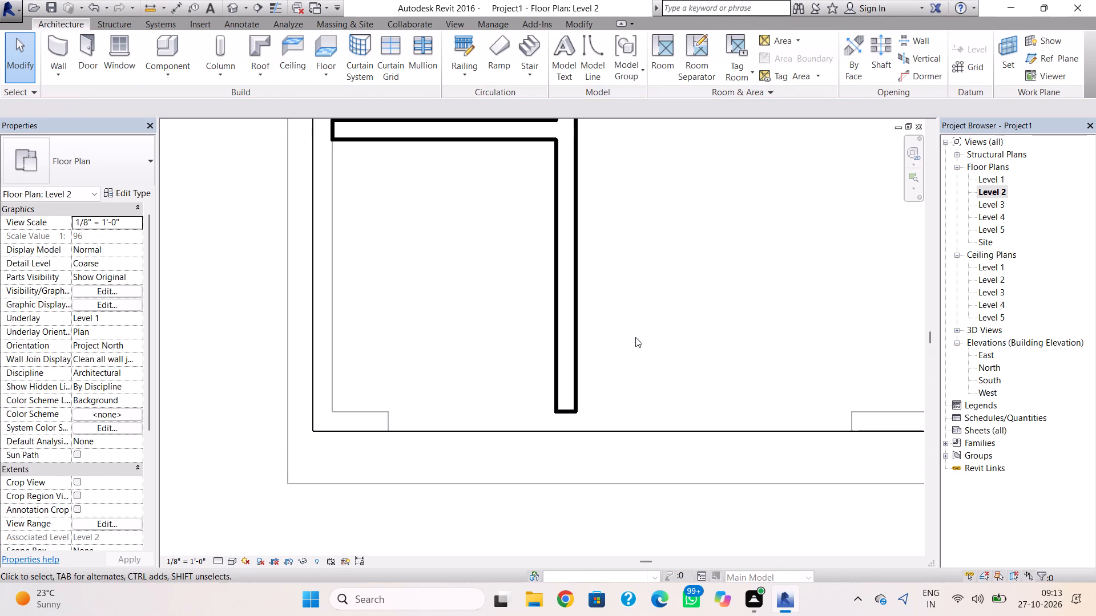
scroll(635, 323, "down", 3)
left_click(228, 11)
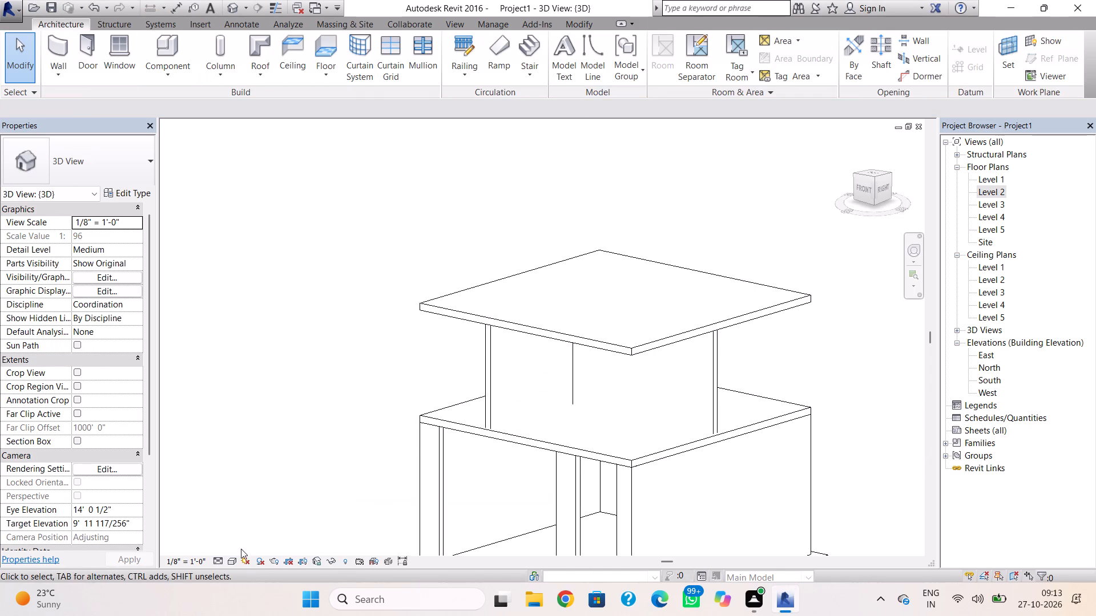
left_click(231, 560)
left_click(261, 537)
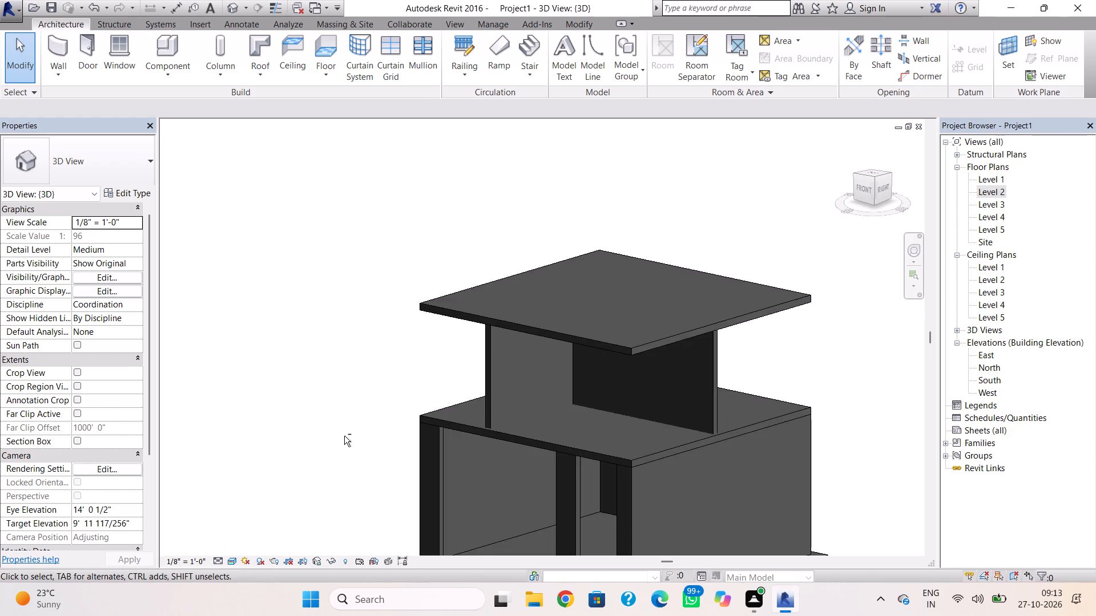
right_click_drag(344, 436, 444, 406, "shift")
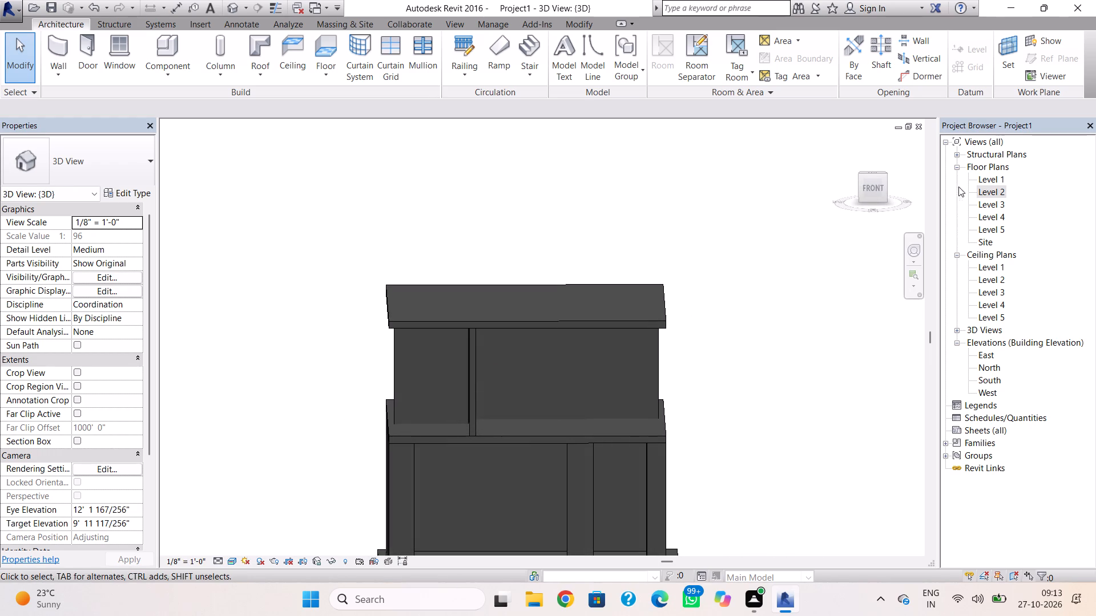
On the Level 2 plan, draw a wall about 13'-6" long from the horizontal wall's right end down to the front.
double_click(991, 190)
scroll(587, 241, "down", 3)
middle_click_drag(583, 241, 558, 244)
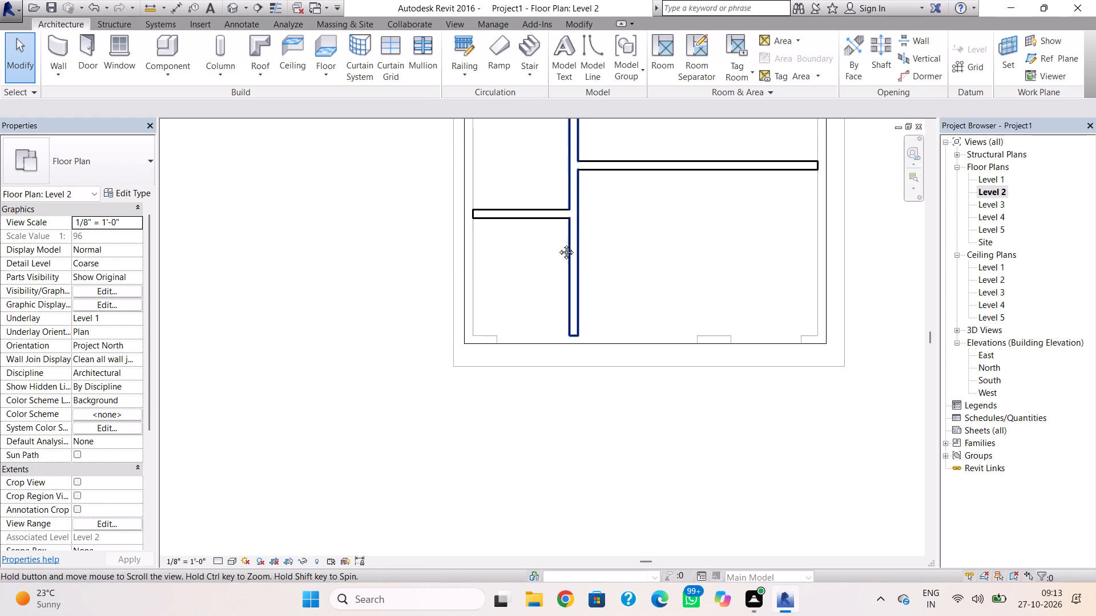
middle_click_drag(558, 244, 485, 246)
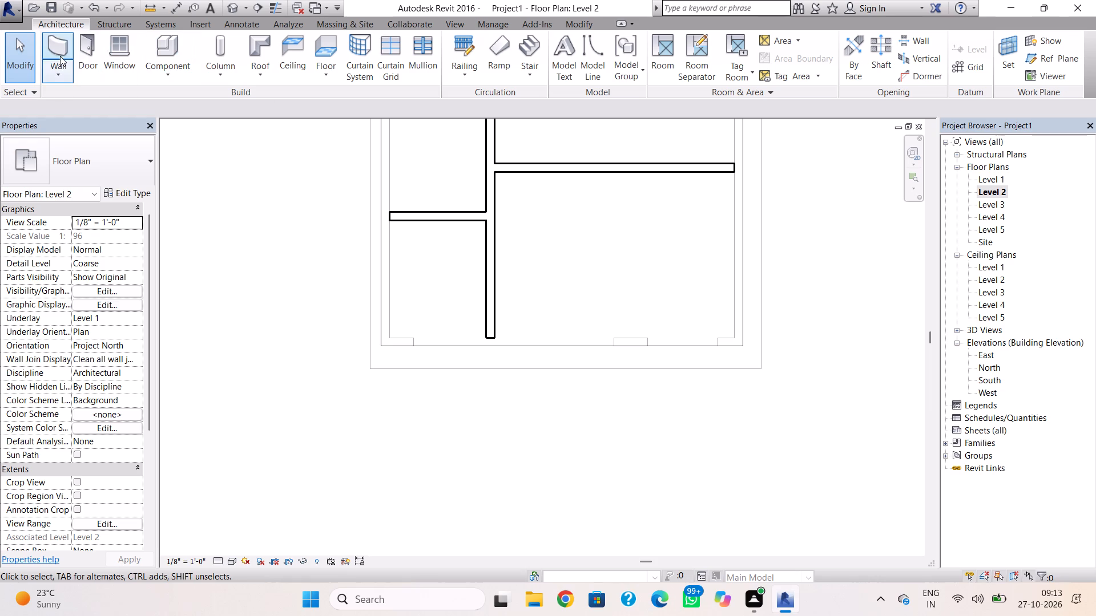
left_click(60, 56)
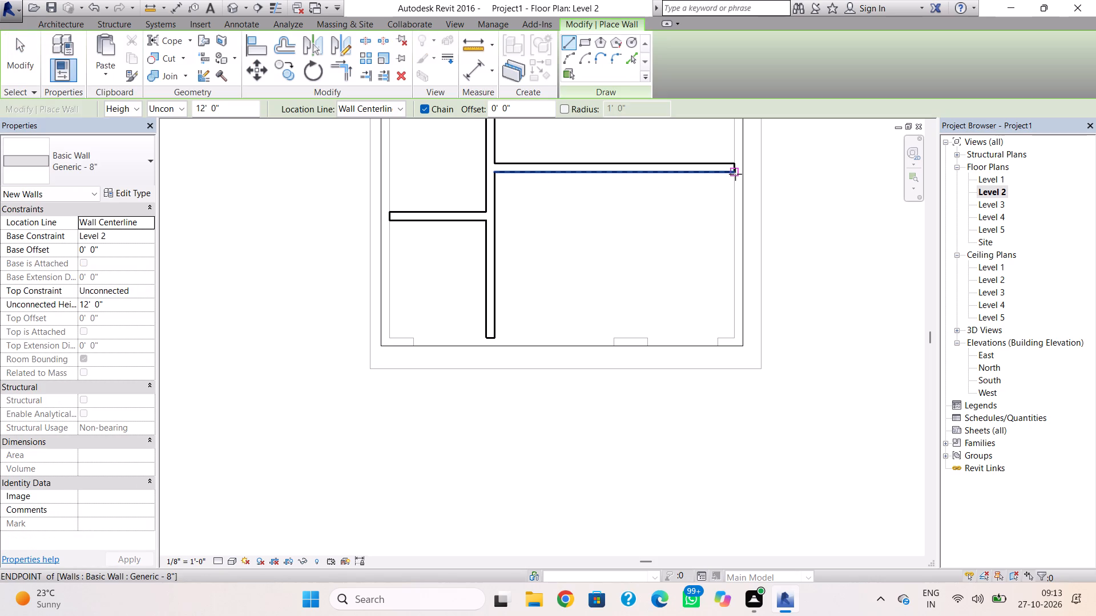
left_click(735, 174)
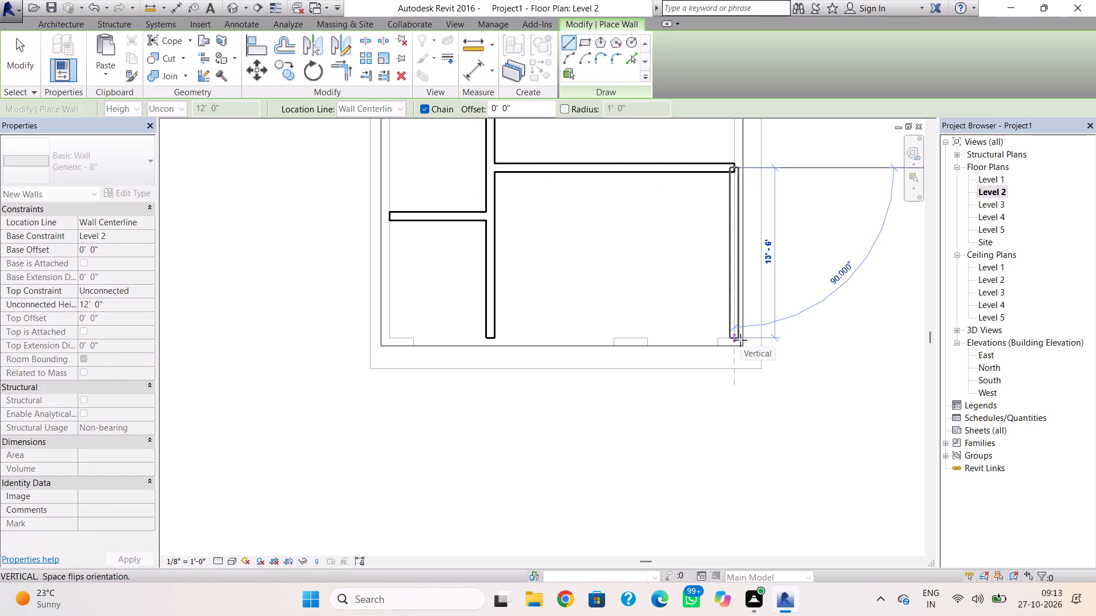
left_click(740, 340)
key("Escape")
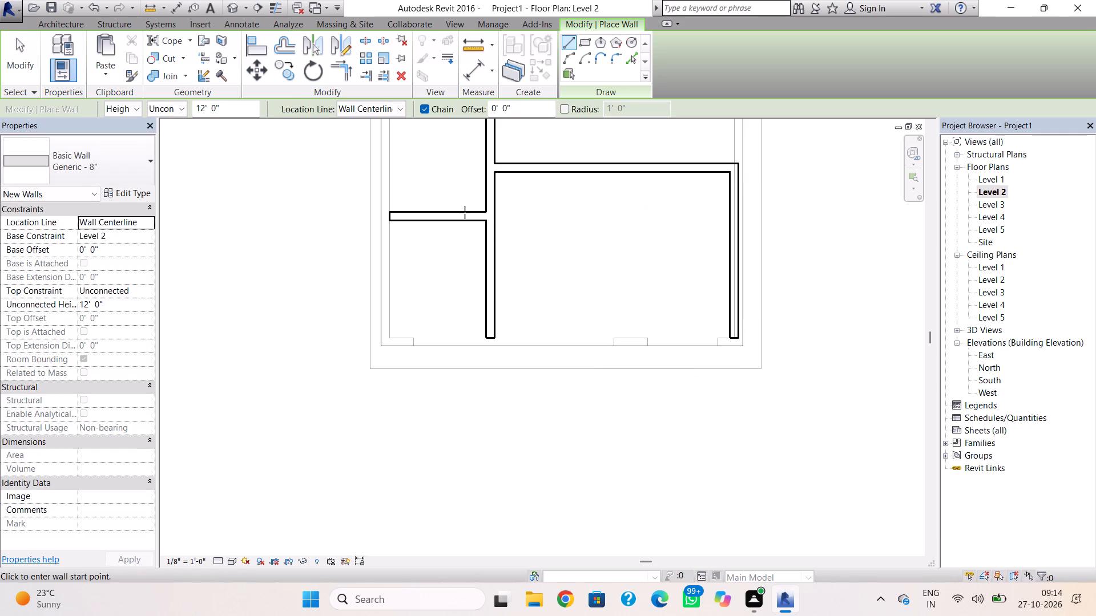
Examine the Level 2 walls in the 3D view from above and from the front.
left_click(234, 11)
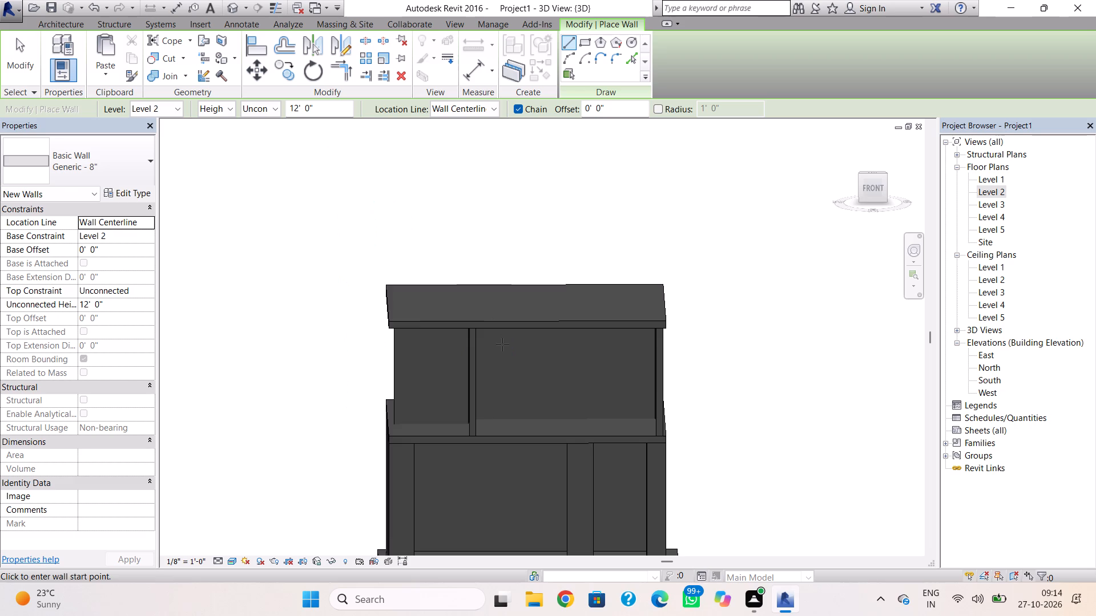
right_click_drag(517, 356, 491, 396, "shift")
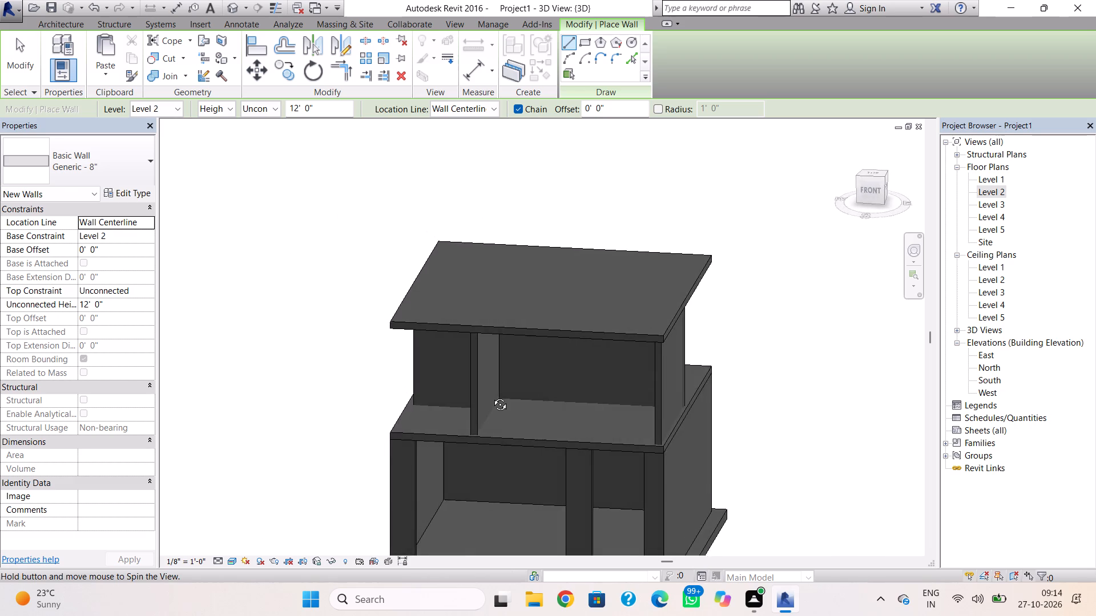
right_click_drag(491, 396, 511, 353, "shift")
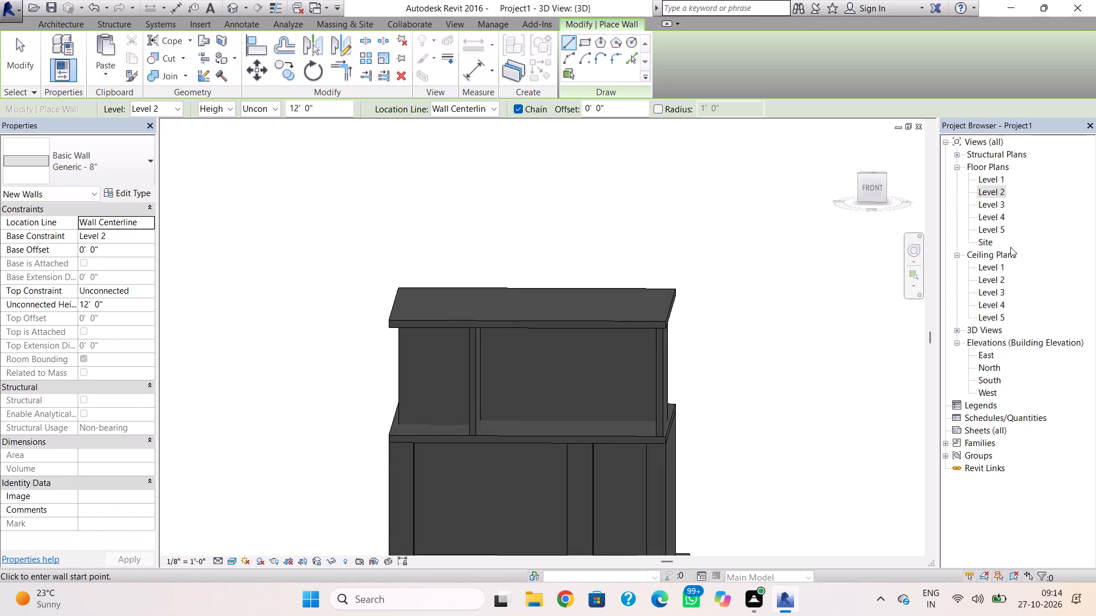
On the Level 2 plan, draw a Generic - 5" wall up to Level 3, about 9'-2" long, from the dividing wall to the front-left corner.
double_click(989, 187)
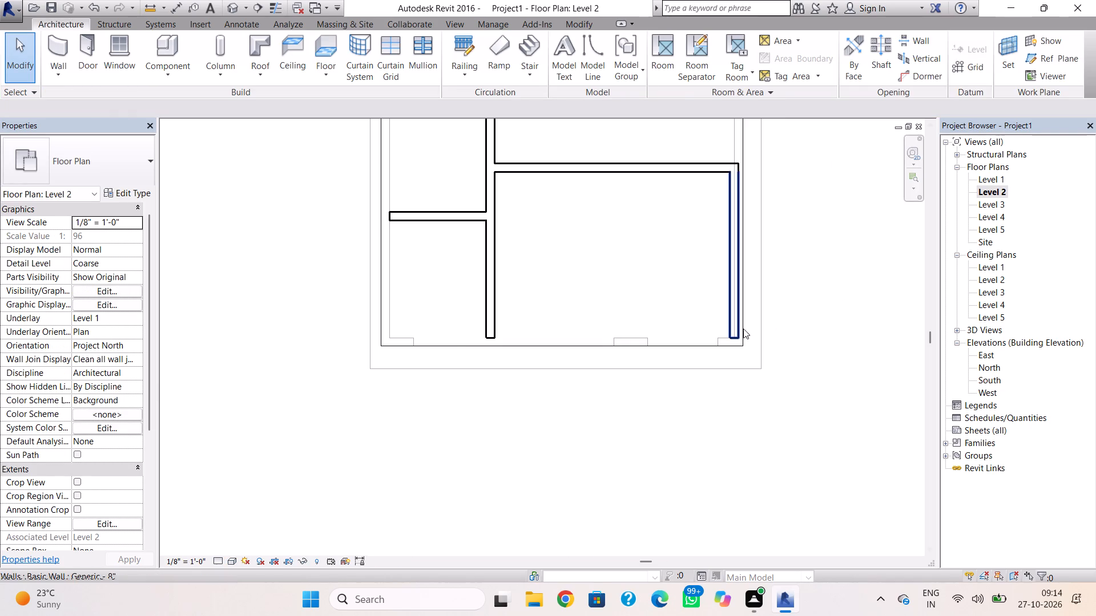
scroll(741, 330, "down", 1)
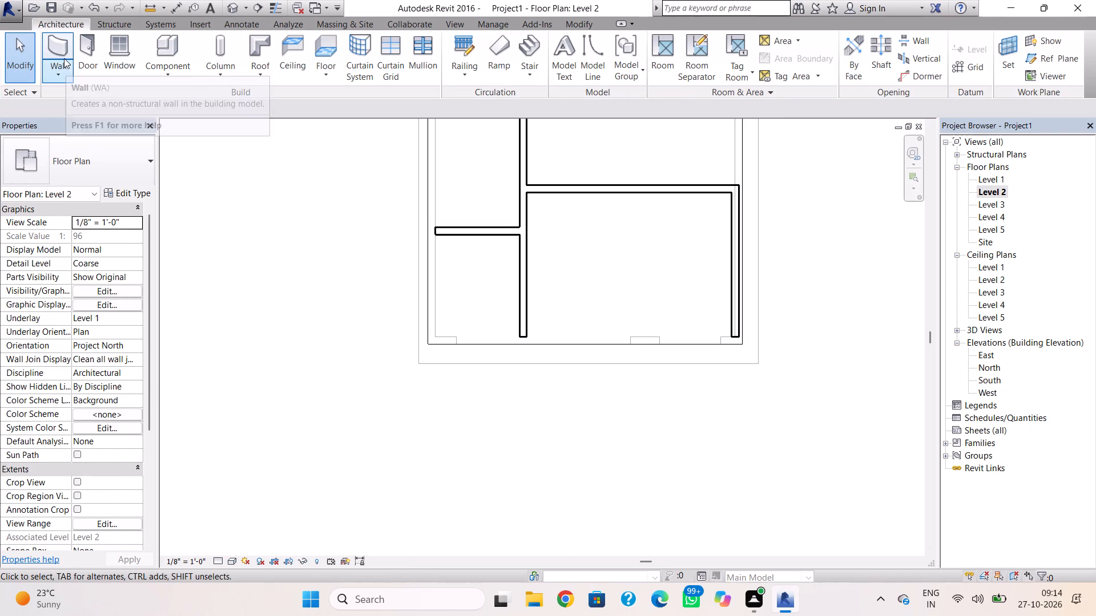
left_click(60, 44)
left_click_drag(92, 141, 95, 147)
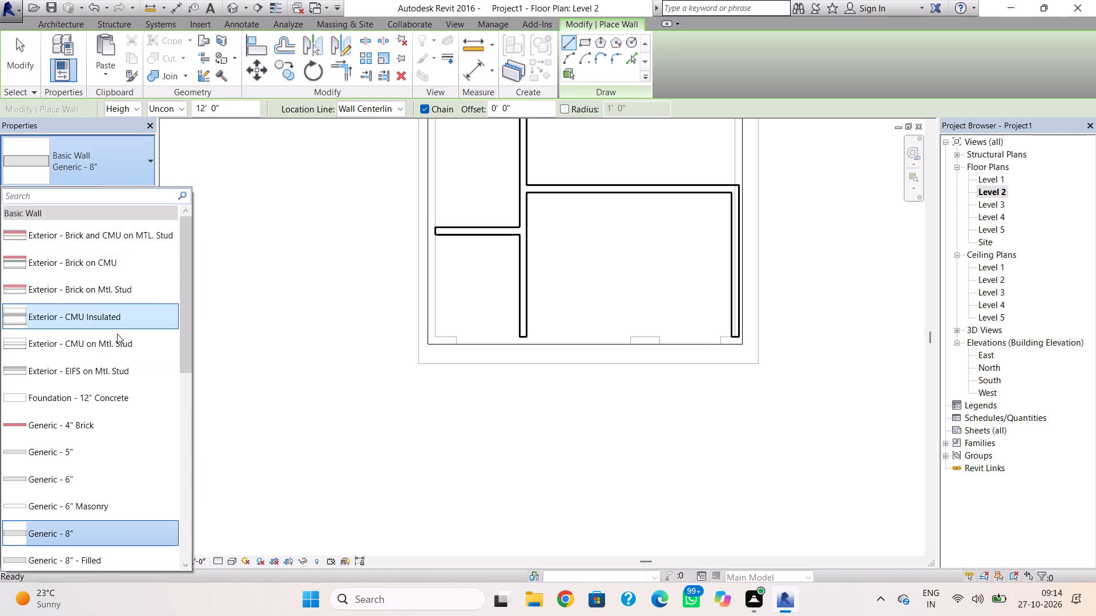
scroll(116, 360, "down", 1)
left_click(118, 414)
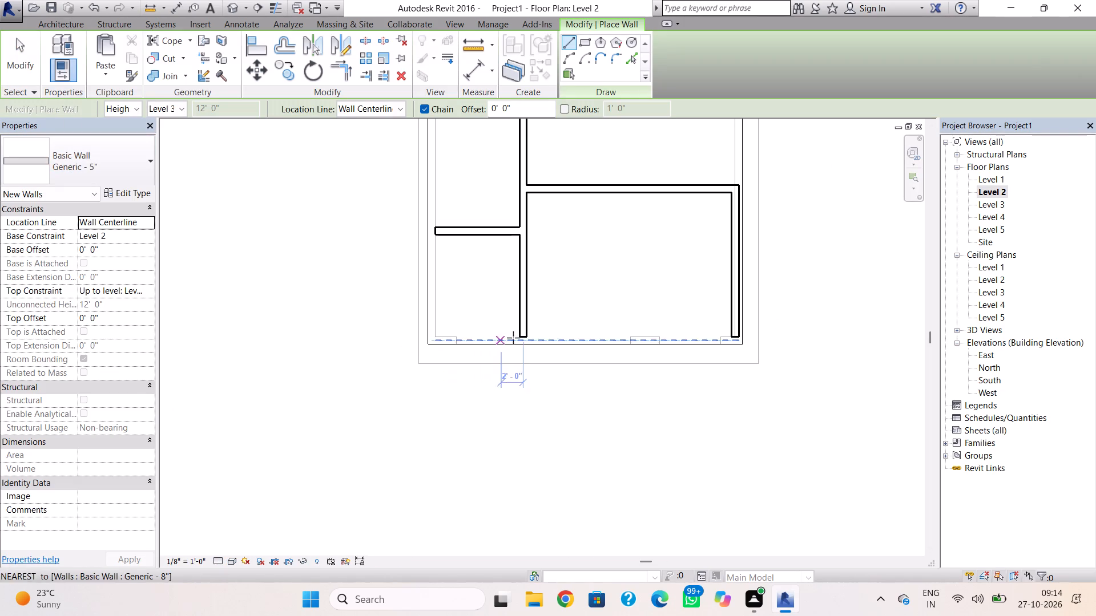
scroll(523, 338, "up", 3)
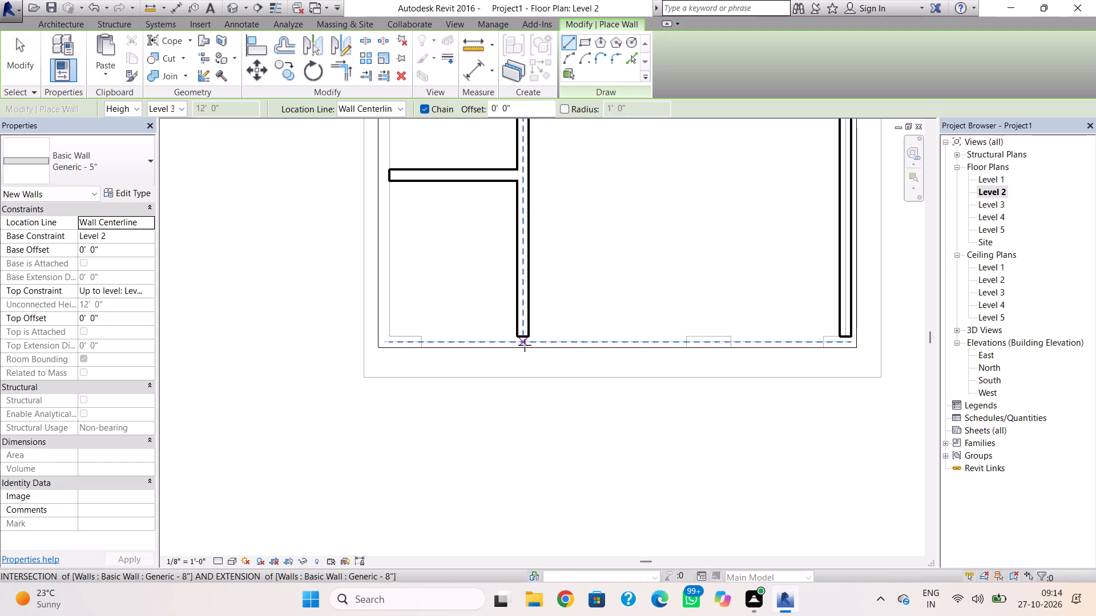
scroll(511, 351, "up", 1)
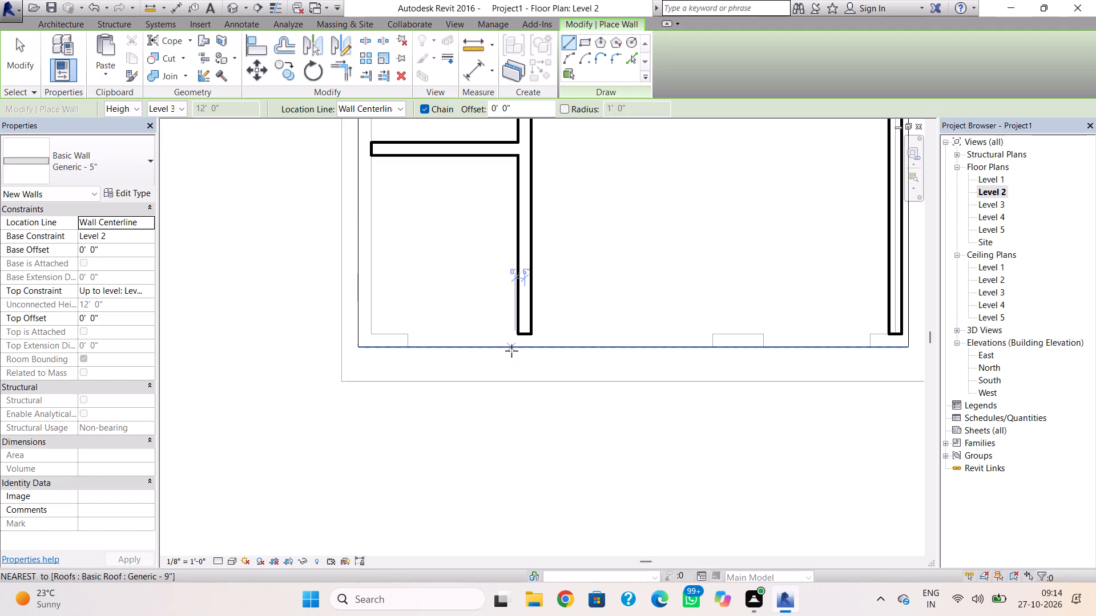
scroll(511, 351, "up", 1)
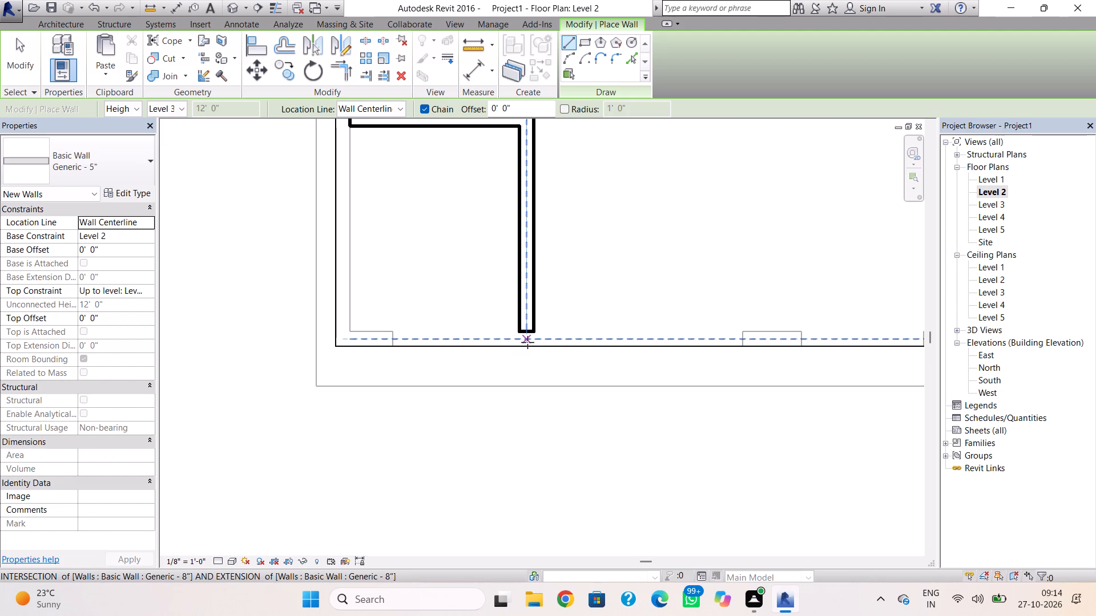
left_click(534, 341)
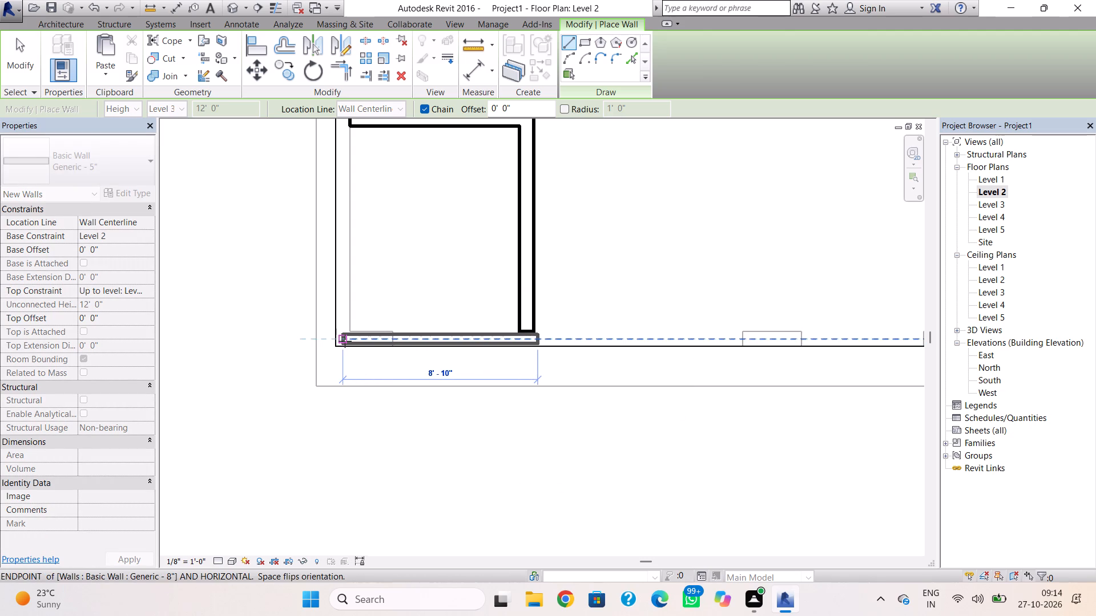
scroll(335, 342, "up", 4)
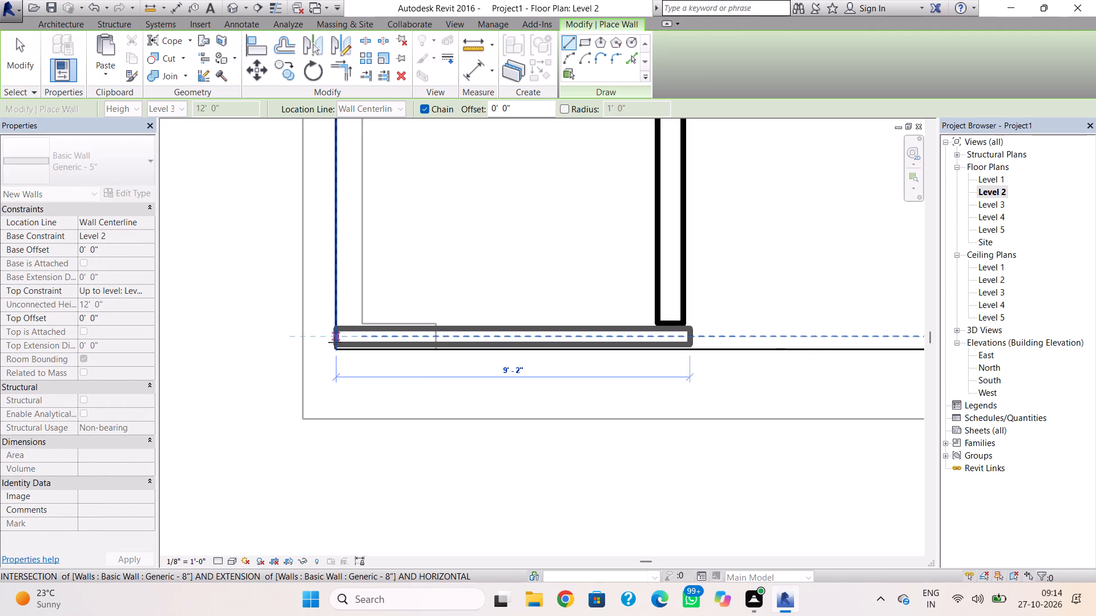
scroll(335, 342, "up", 3)
left_click(335, 342)
key("Escape")
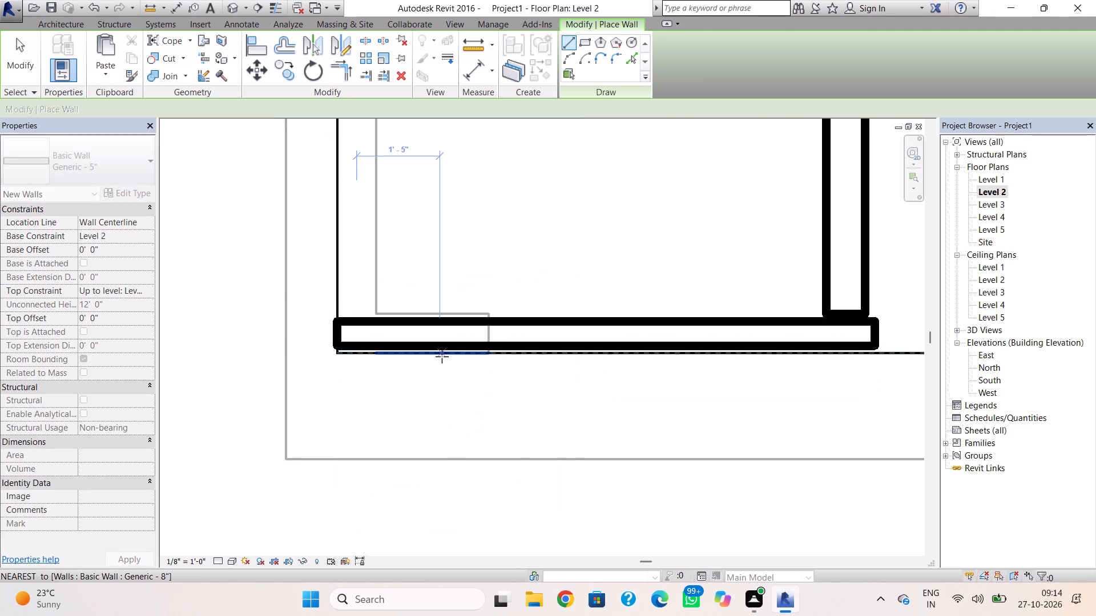
key("Escape")
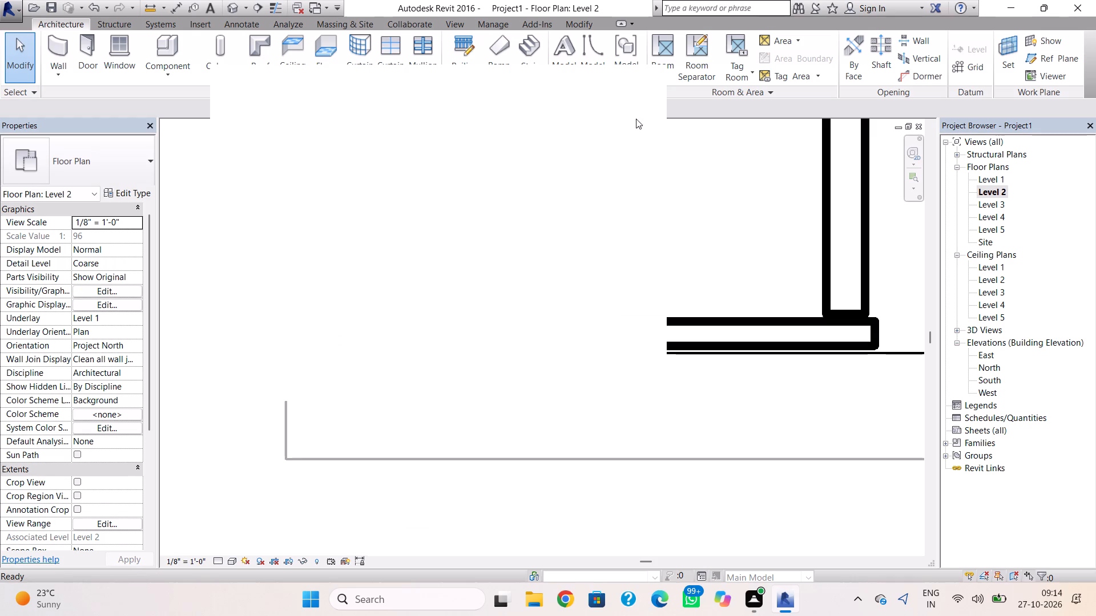
Nudge the new front wall toward the slab edge and pull the dividing wall's front end to meet it.
left_click(734, 322)
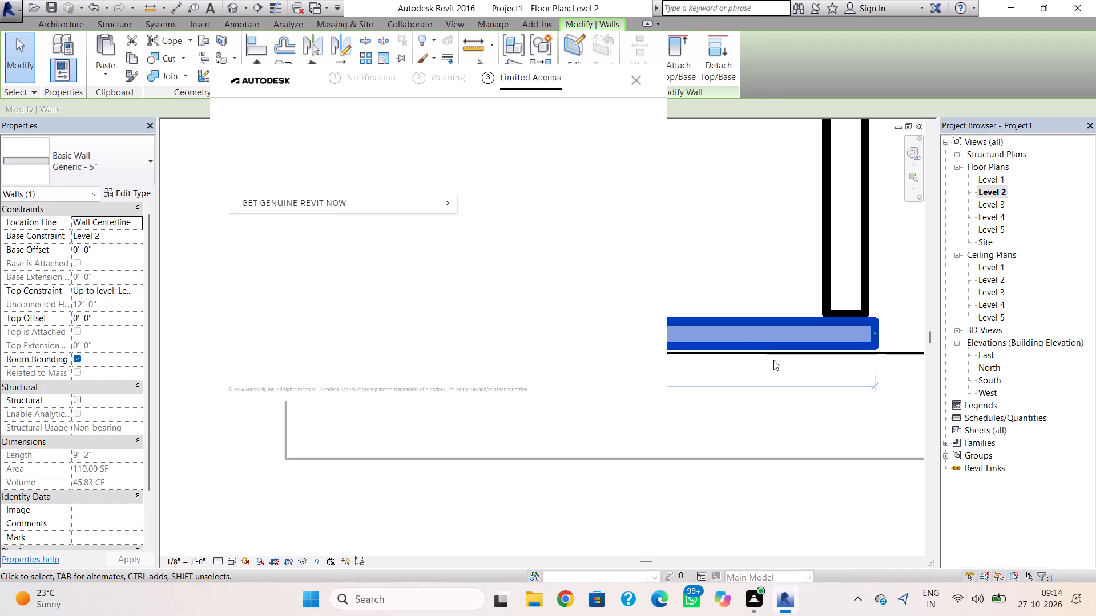
key("Down")
scroll(772, 360, "up", 3)
left_click(892, 294)
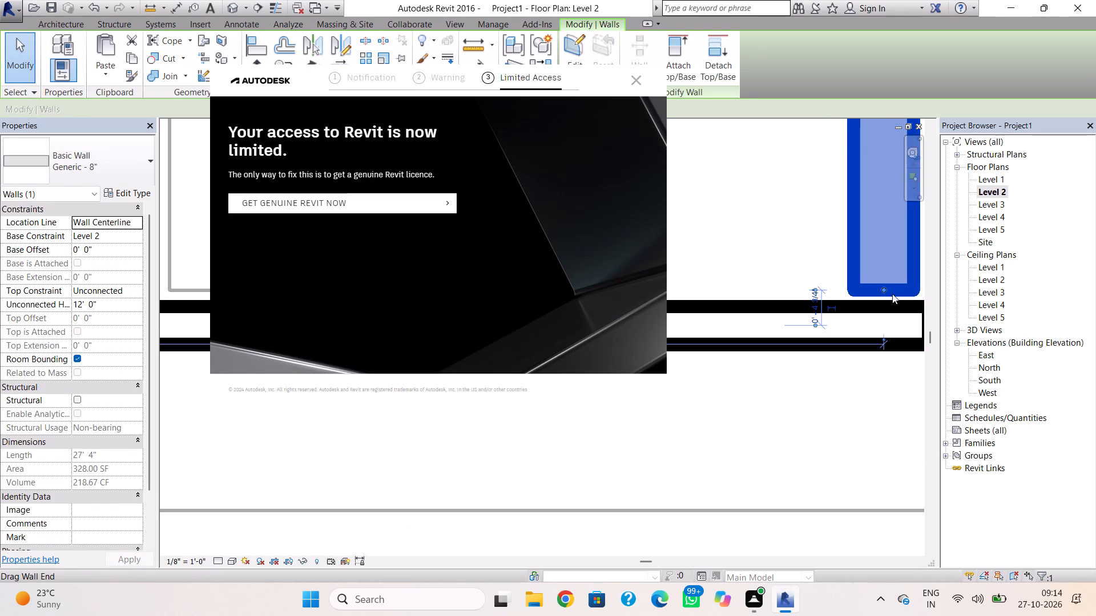
scroll(883, 297, "up", 3)
left_click_drag(883, 289, 885, 302)
left_click(773, 264)
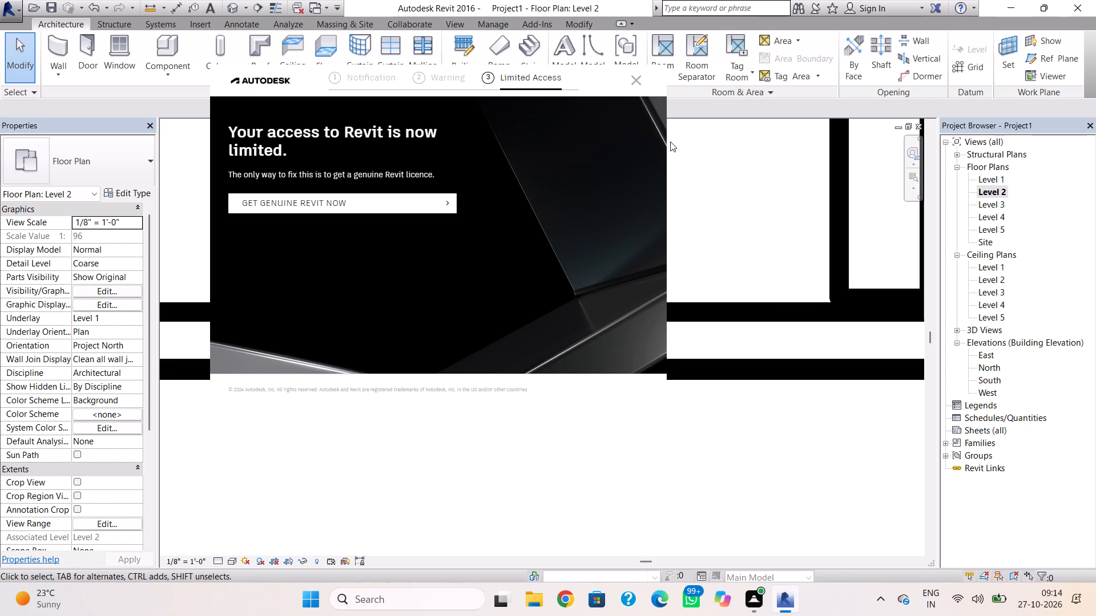
left_click(638, 80)
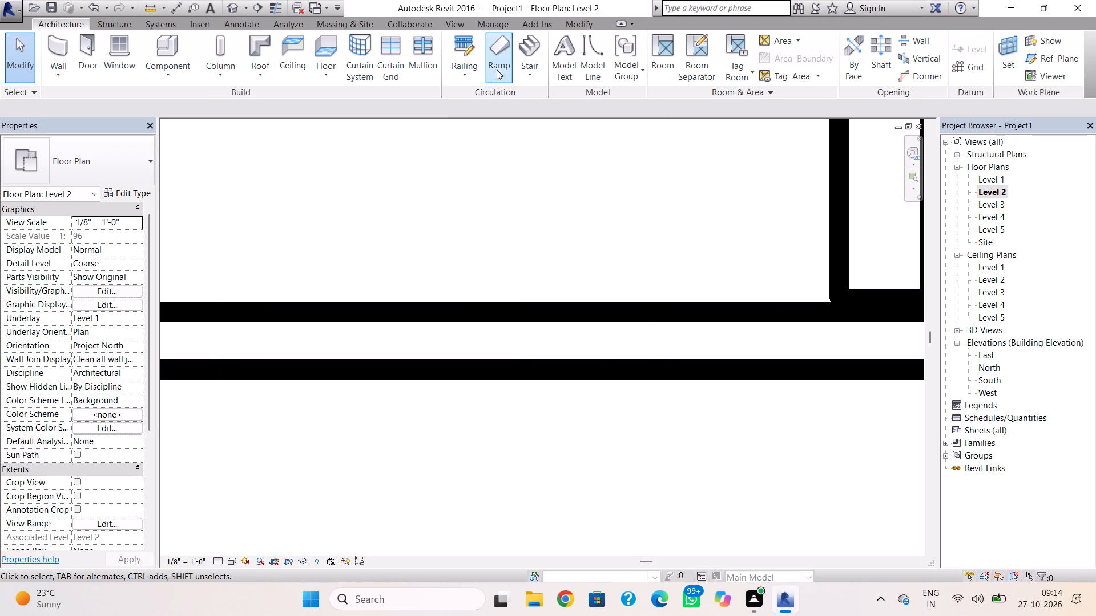
In the 3D view, stretch the top of the 5" front wall above the roof slab, to a top offset of about 17'-2".
left_click(227, 2)
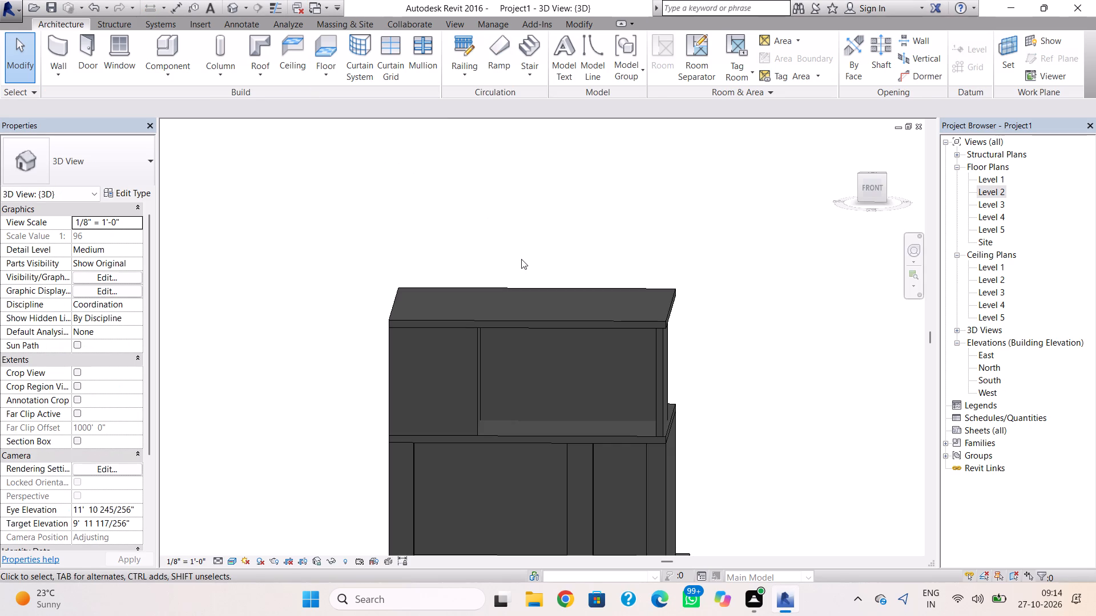
right_click_drag(521, 259, 707, 302, "shift")
left_click(489, 401)
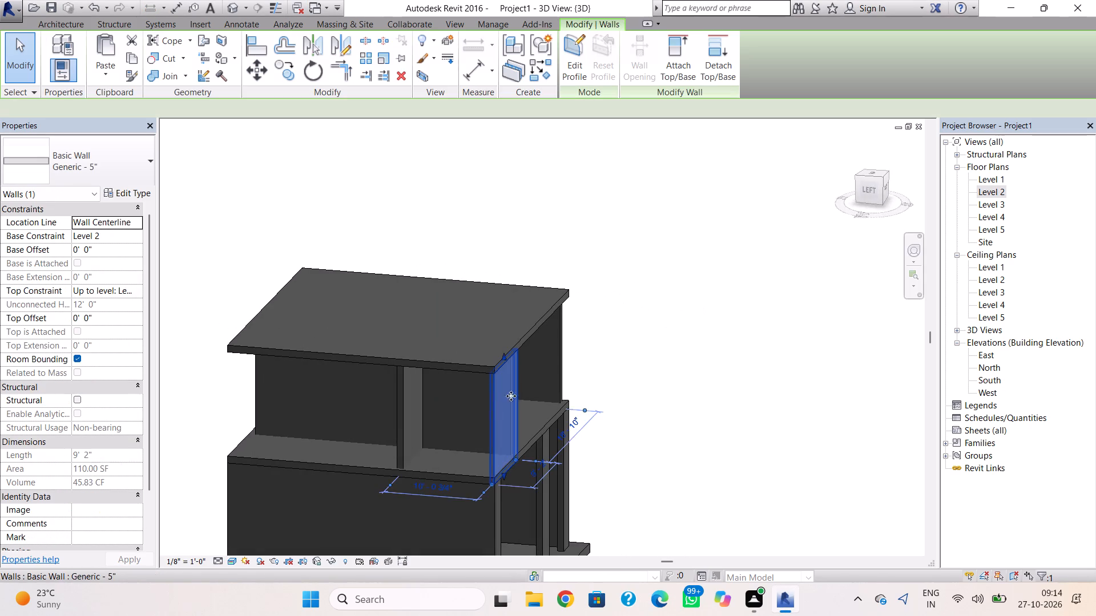
right_click_drag(590, 388, 456, 338, "shift")
left_click_drag(506, 354, 498, 205)
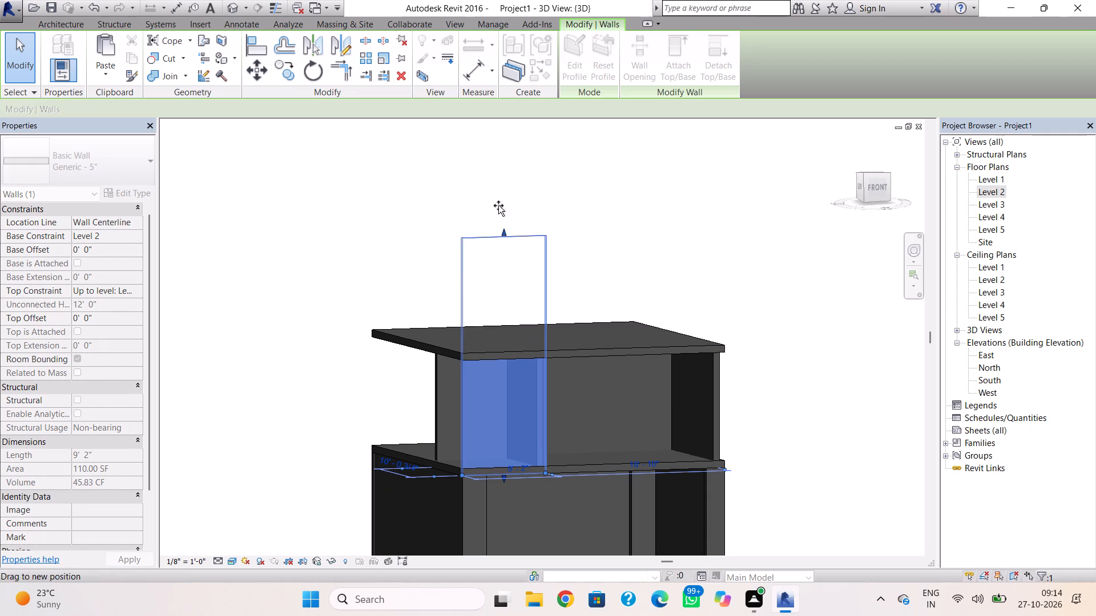
left_click_drag(498, 205, 497, 193)
key("Escape")
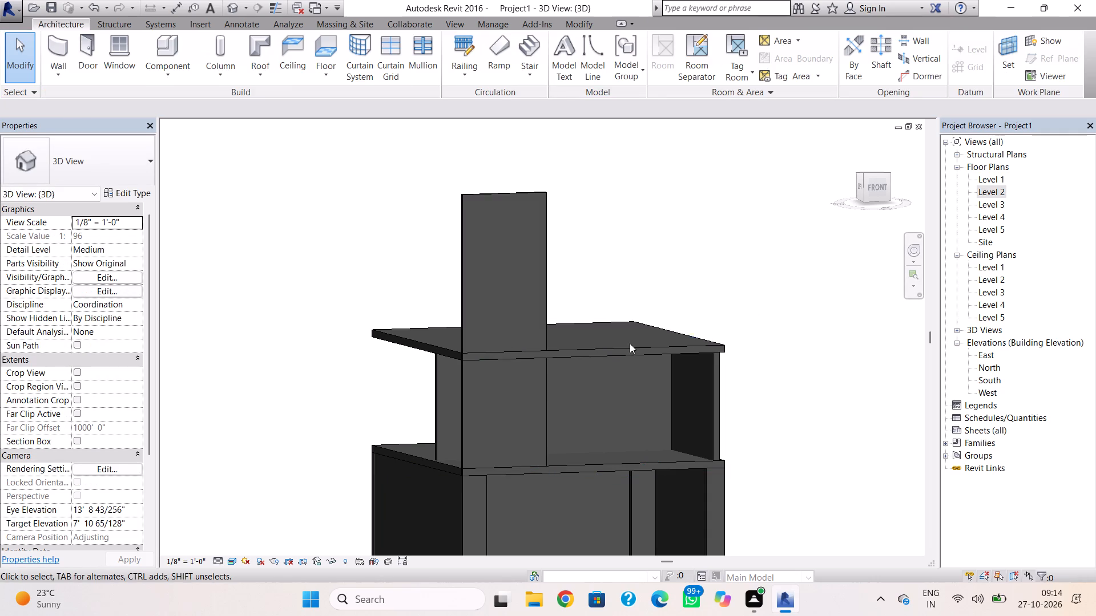
Nudge the tall 5" front wall slightly forward on the Level 2 plan and check its fit in 3D.
double_click(993, 195)
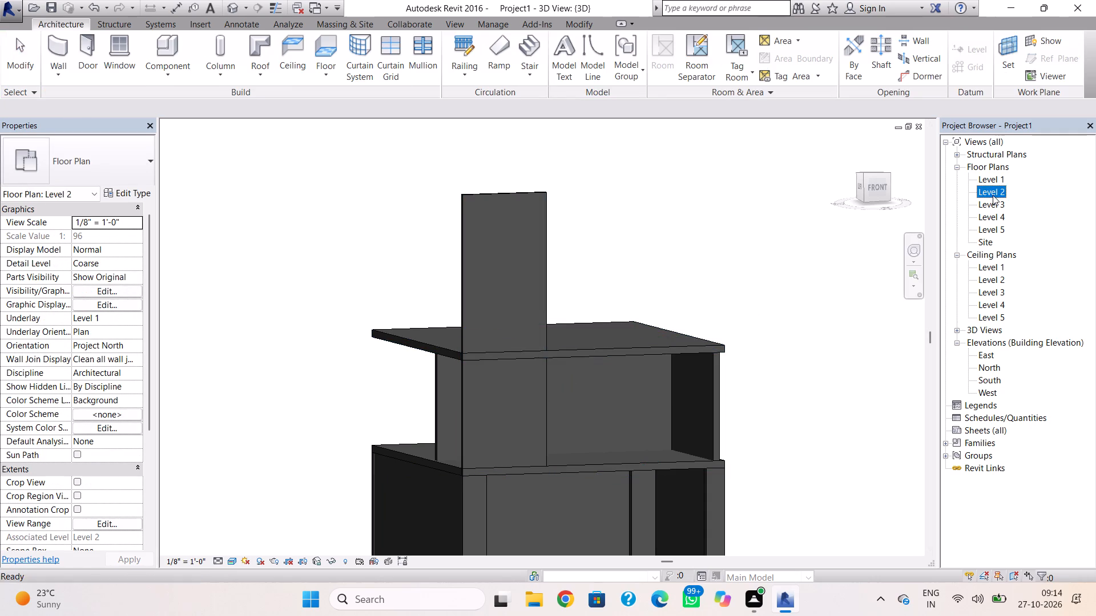
scroll(678, 362, "down", 5)
left_click(678, 362)
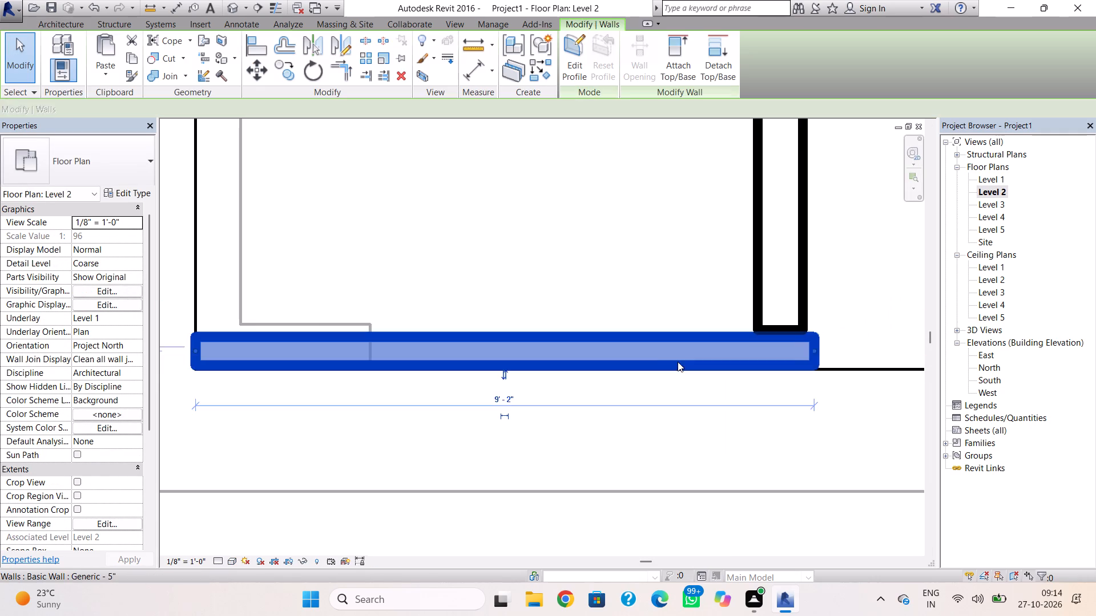
scroll(666, 362, "up", 2)
key("Down")
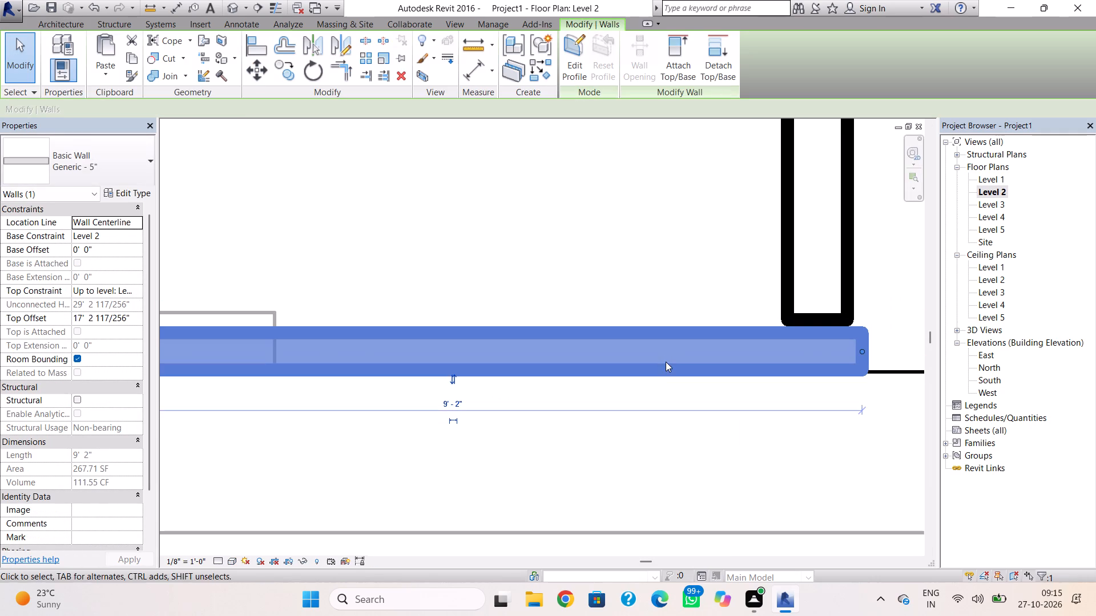
scroll(668, 351, "down", 9)
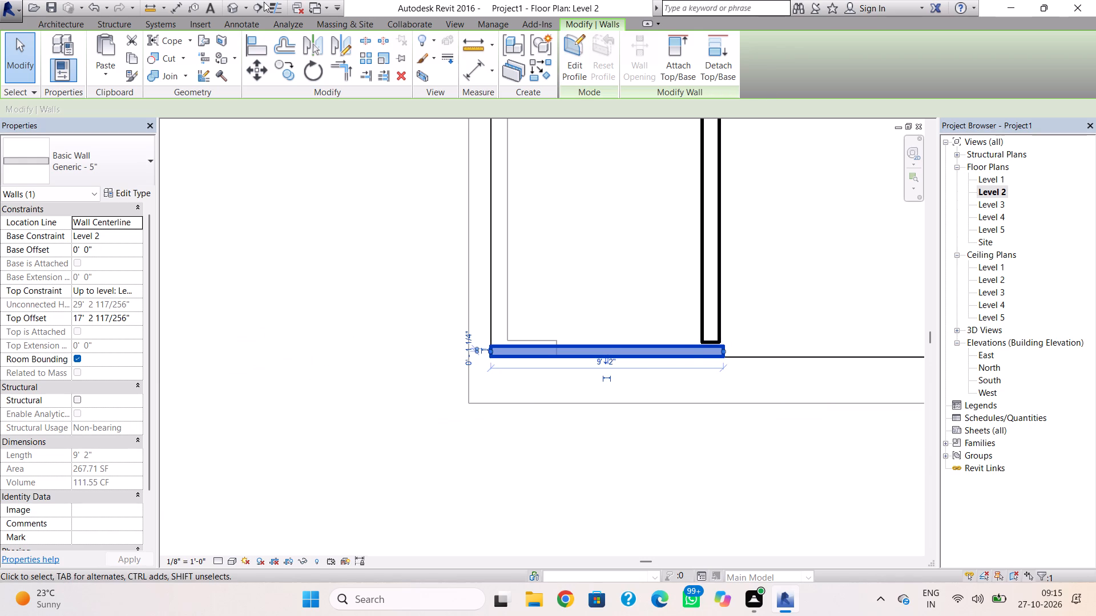
left_click(225, 6)
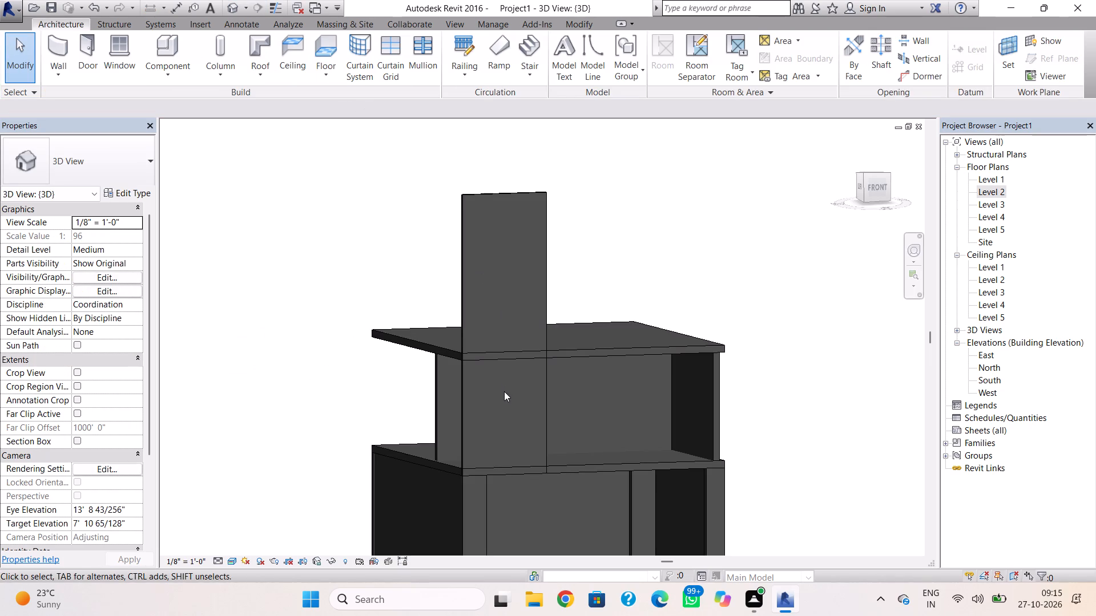
right_click_drag(513, 385, 668, 412, "shift")
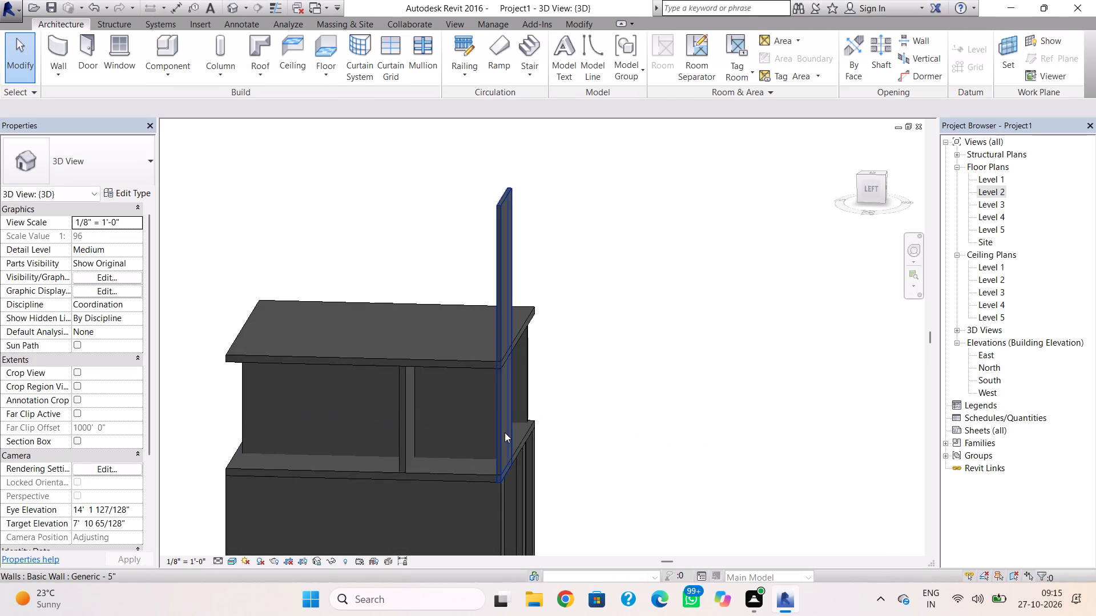
In the Level 3 roof footprint, shorten the front boundary to about 19'-6" and end the left boundary at the tall wall's back face.
left_click(476, 365)
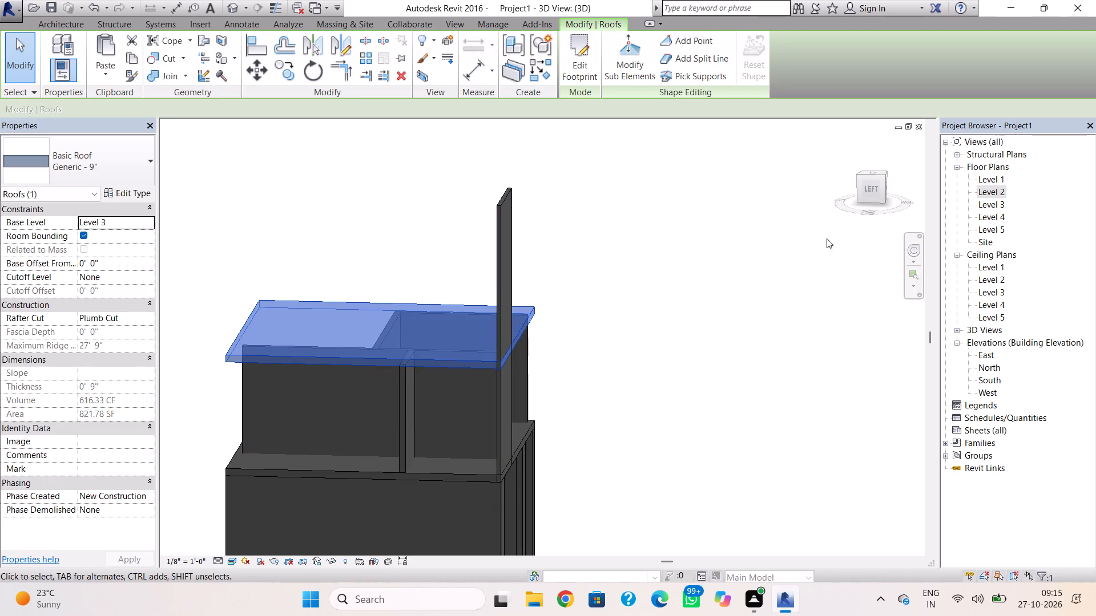
left_click(990, 208)
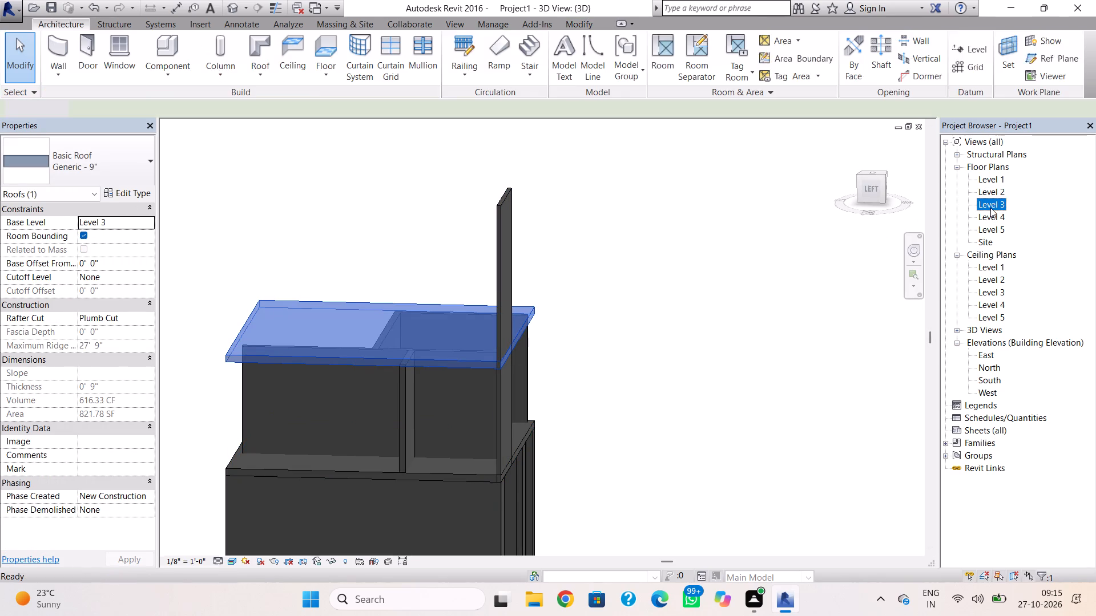
left_click(990, 208)
scroll(784, 303, "down", 1)
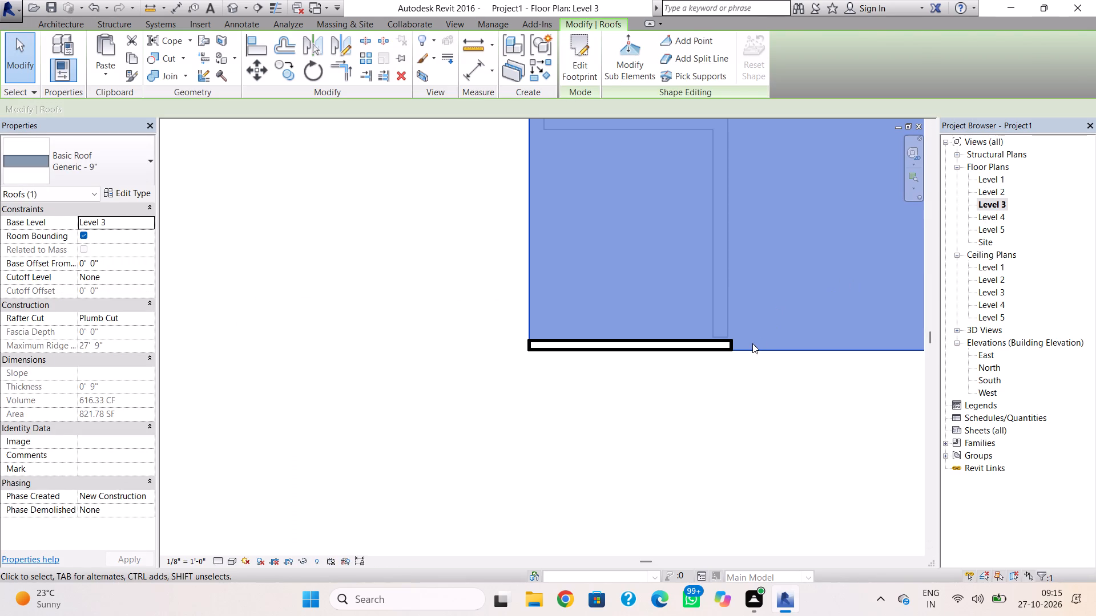
double_click(752, 343)
double_click(750, 347)
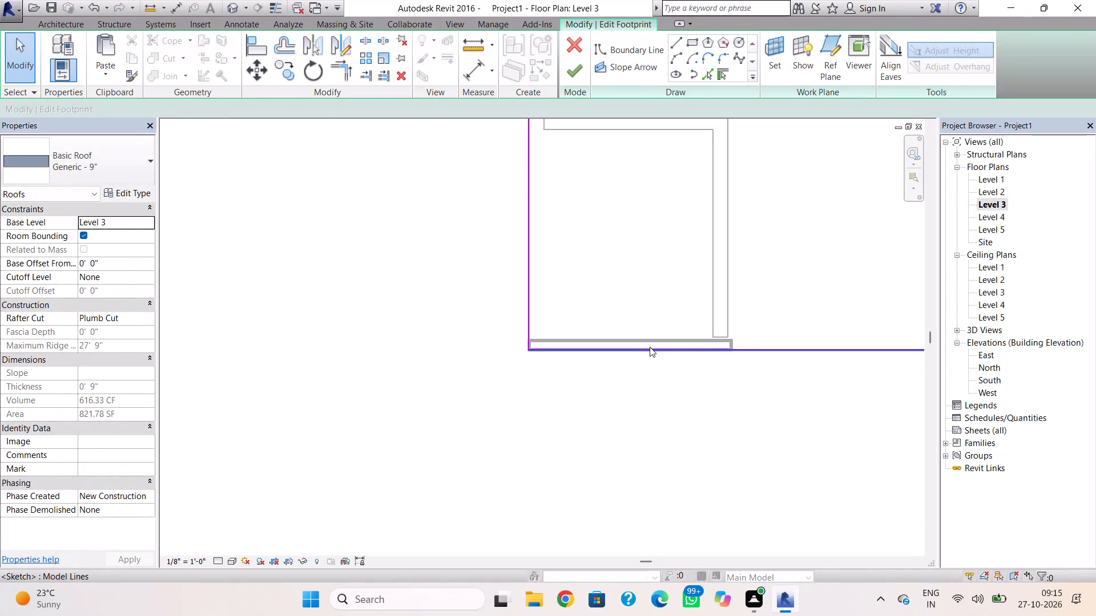
left_click(650, 347)
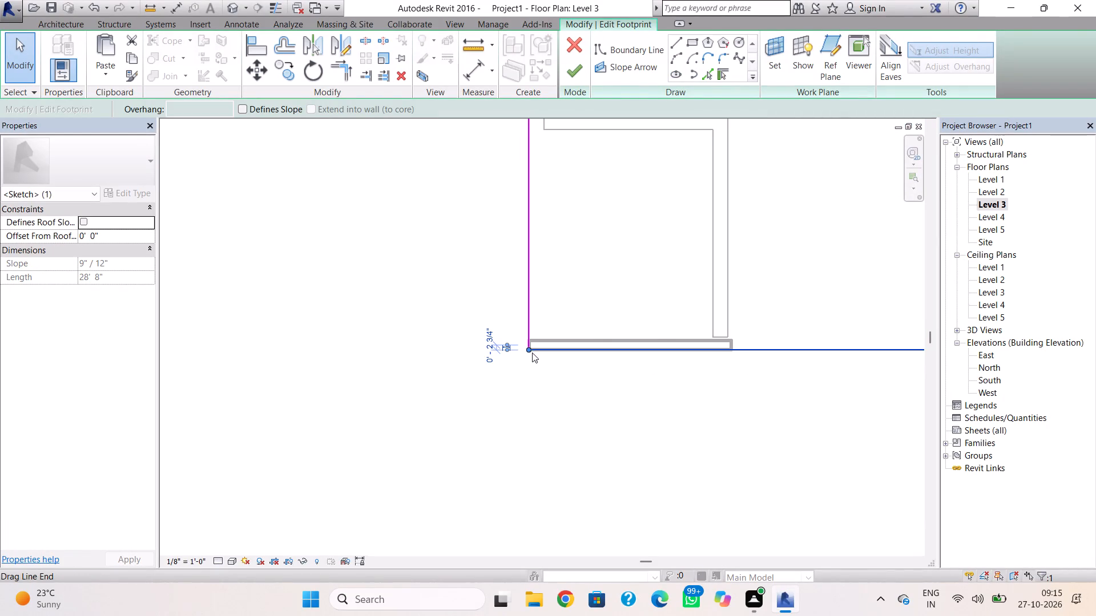
left_click_drag(525, 347, 731, 339)
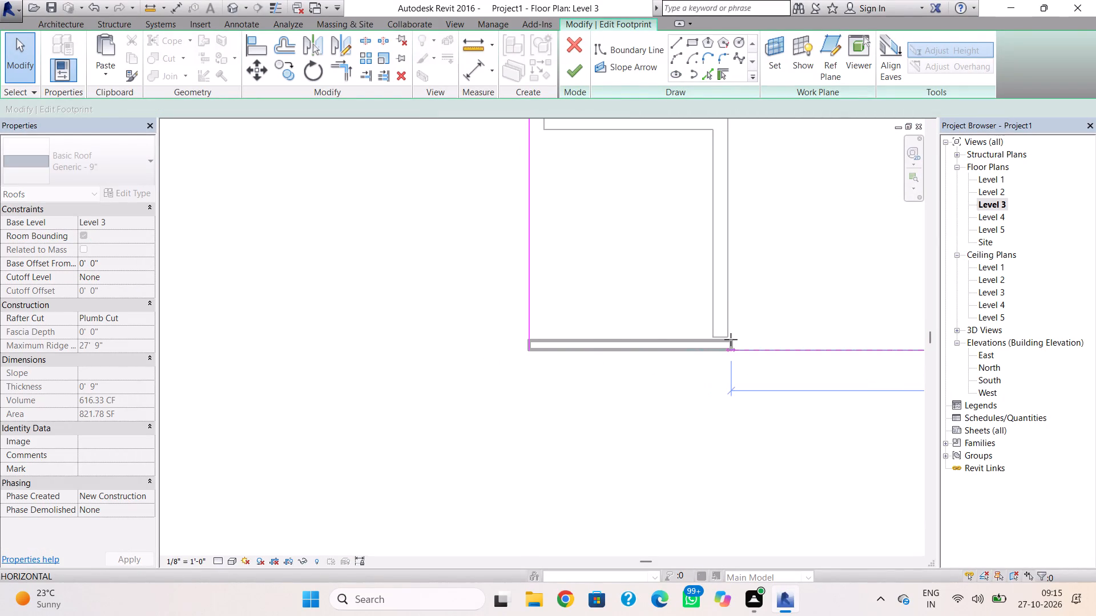
left_click_drag(731, 339, 732, 339)
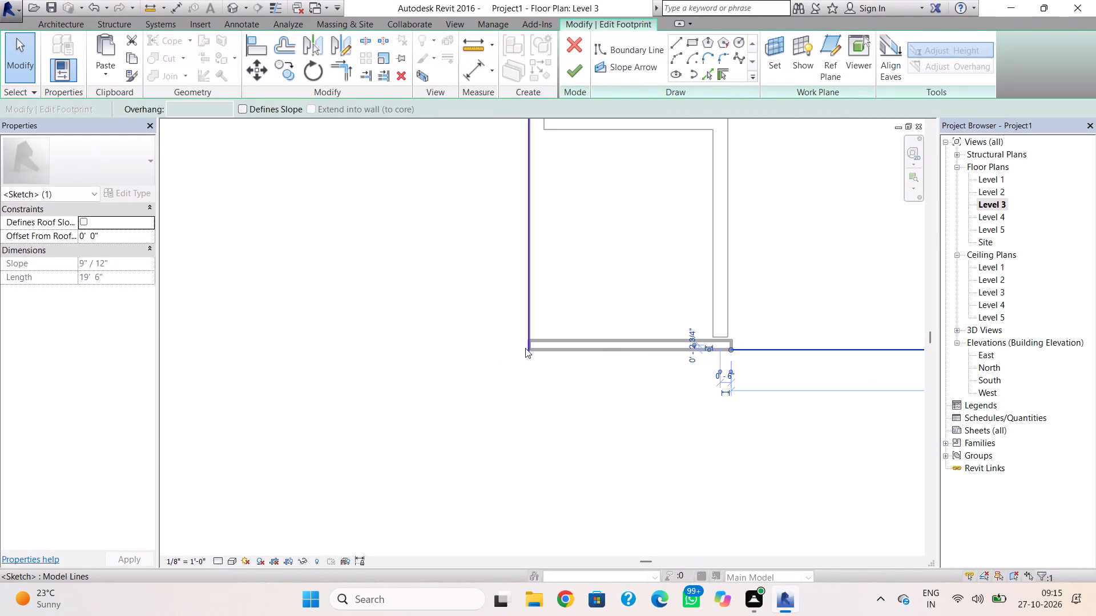
left_click(525, 348)
left_click_drag(530, 350, 527, 338)
Close the roof footprint's notch with boundary lines along the tall wall's back face, about 9'-2", and down its inner end, about 5 1/4".
left_click(680, 44)
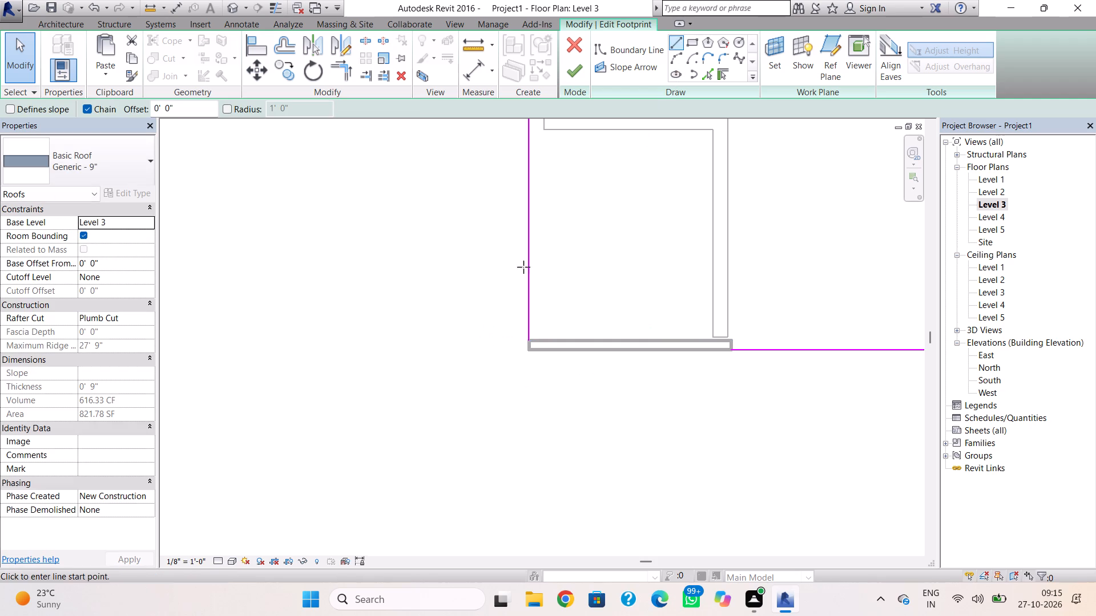
scroll(504, 342, "up", 4)
left_click(545, 334)
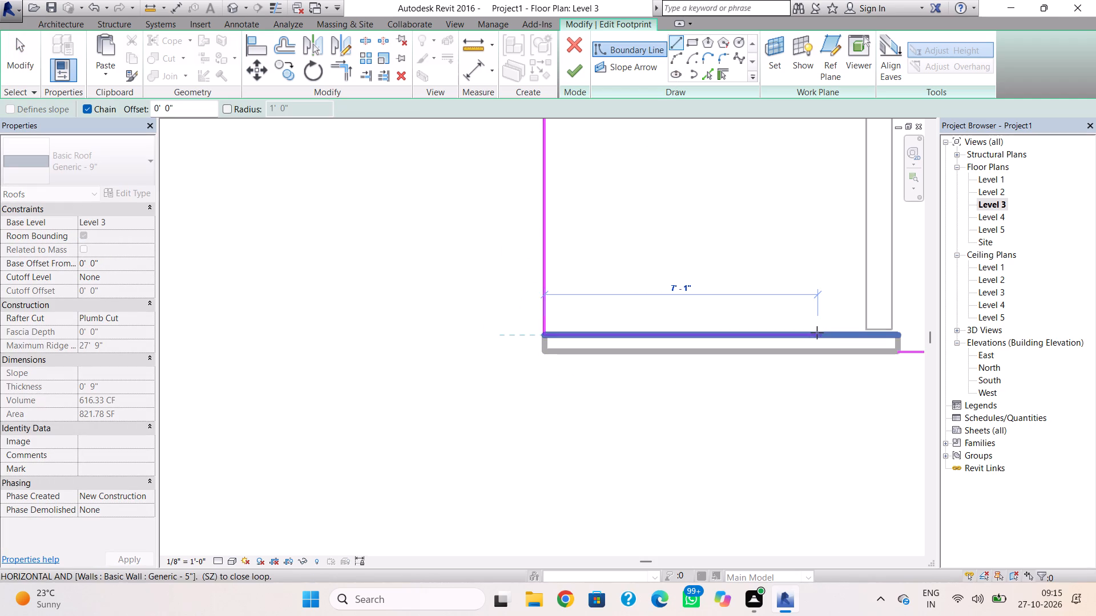
middle_click_drag(817, 333, 609, 405)
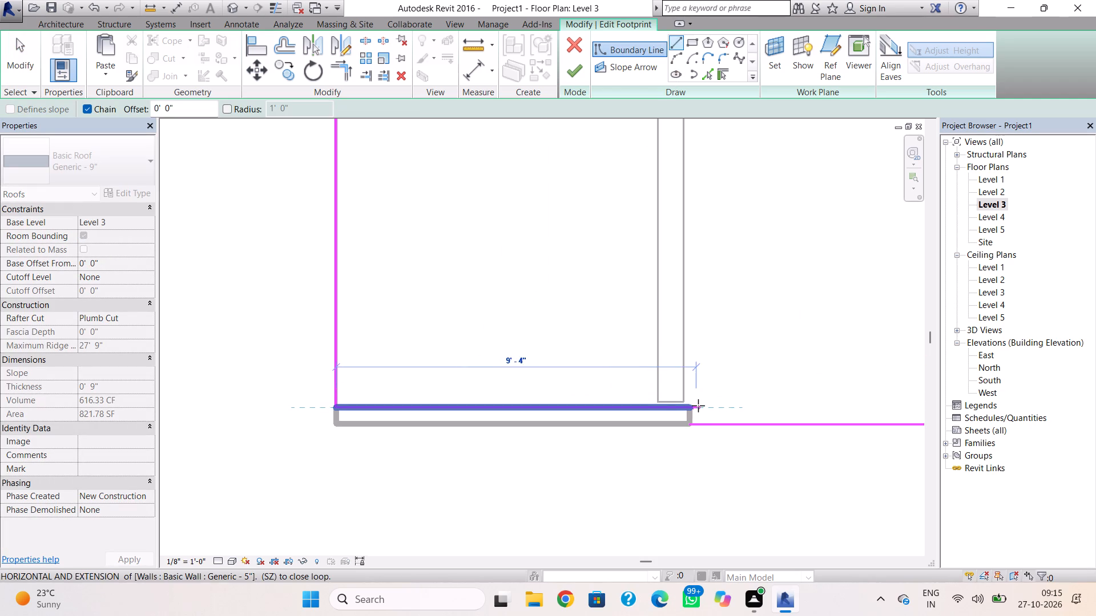
left_click(694, 404)
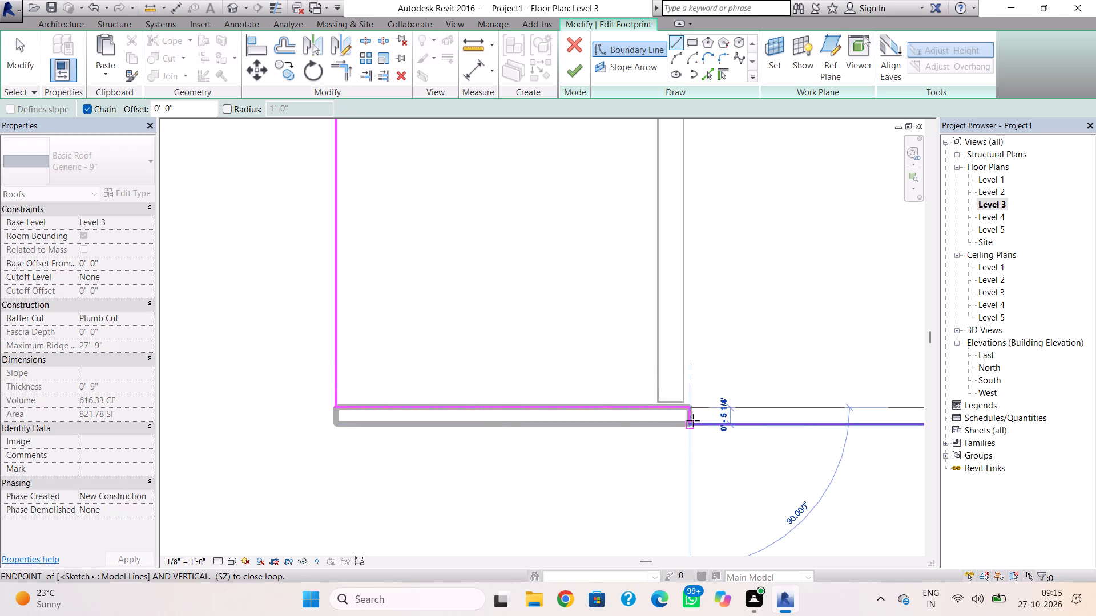
left_click(693, 422)
key("Escape")
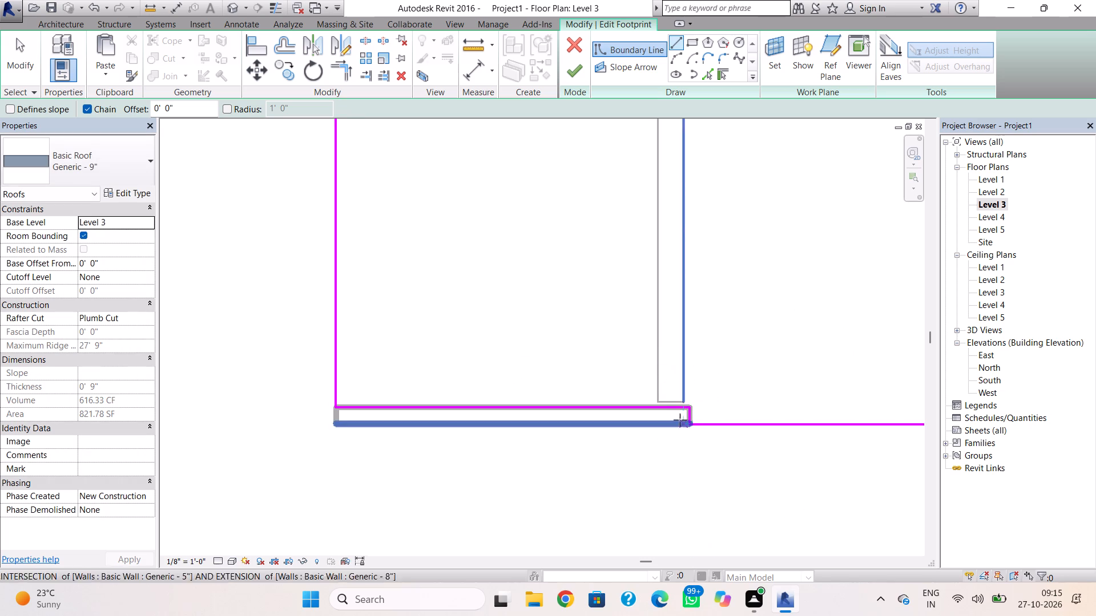
key("Escape")
Nudge the notch's long boundary line slightly back from the tall wall and its short return slightly outward from the wall's end.
left_click(643, 401)
scroll(642, 402, "up", 5)
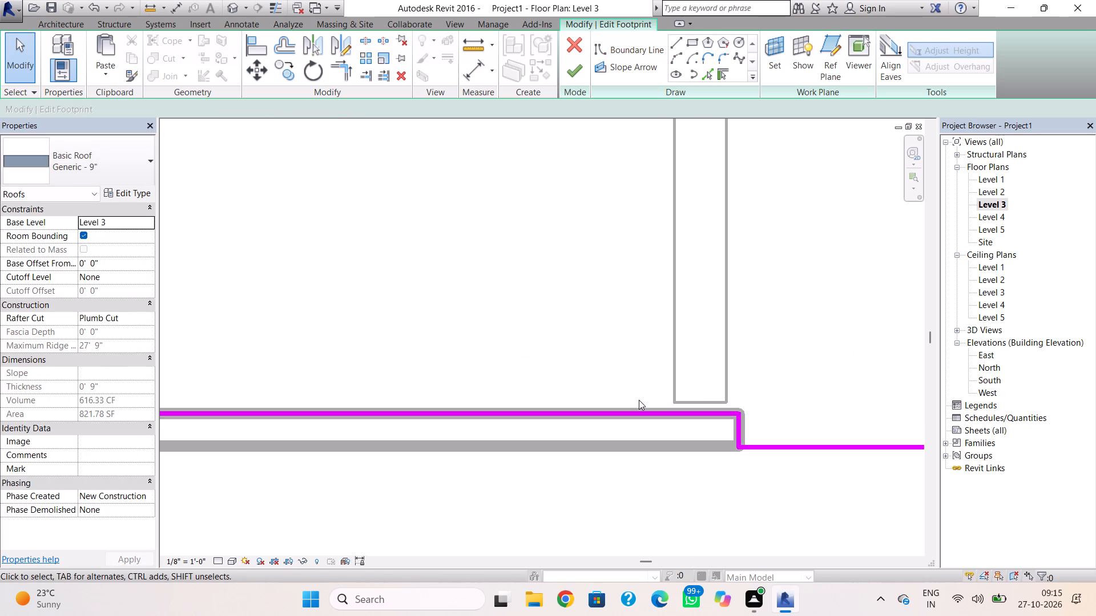
key("Up")
key("Up")
key("Up")
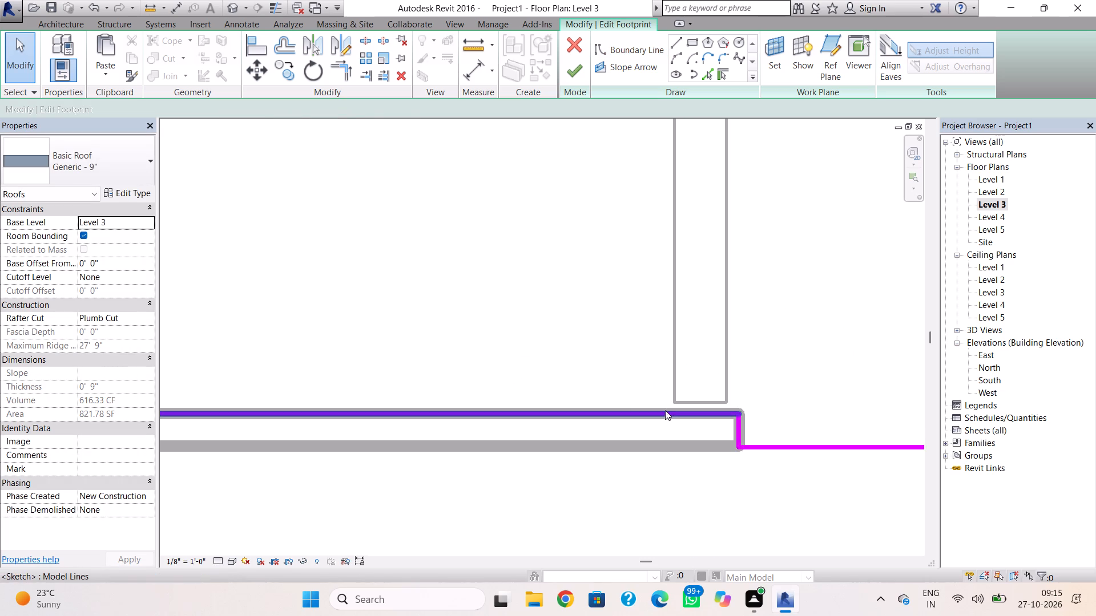
left_click(664, 416)
key("Up")
key("Up")
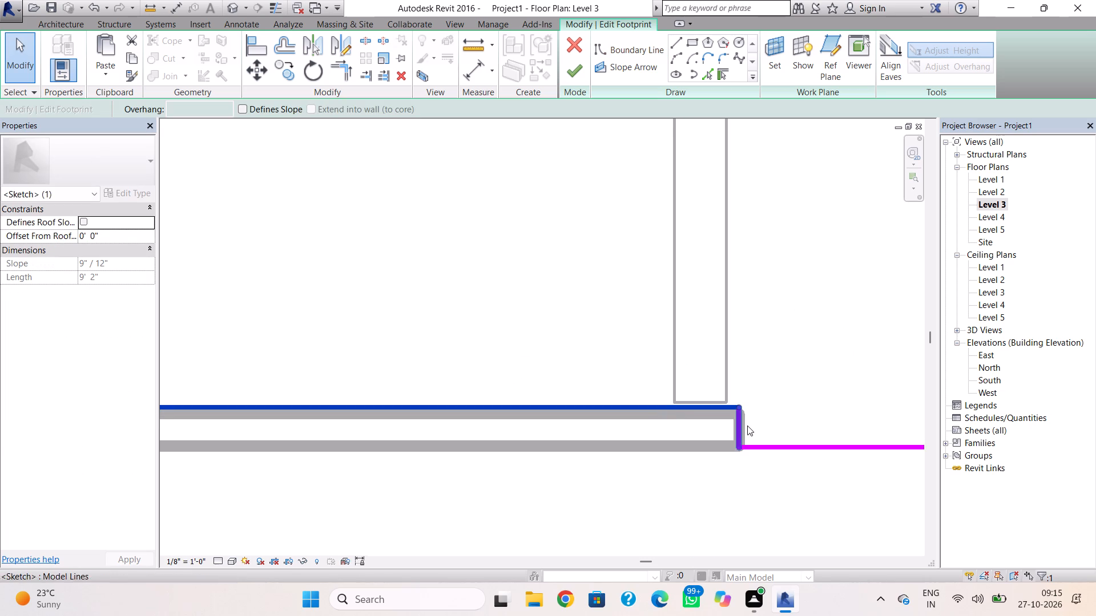
left_click(742, 427)
key("Right")
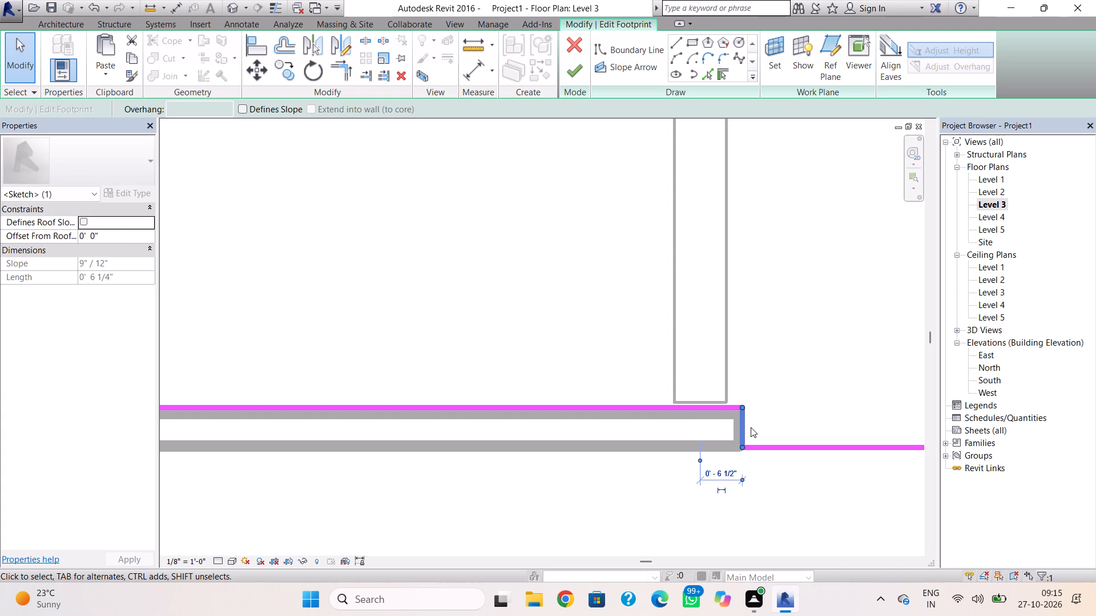
Finish the roof footprint edit with the highlighted walls attached to the roof, and check the notch around the tall wall in 3D.
left_click(578, 76)
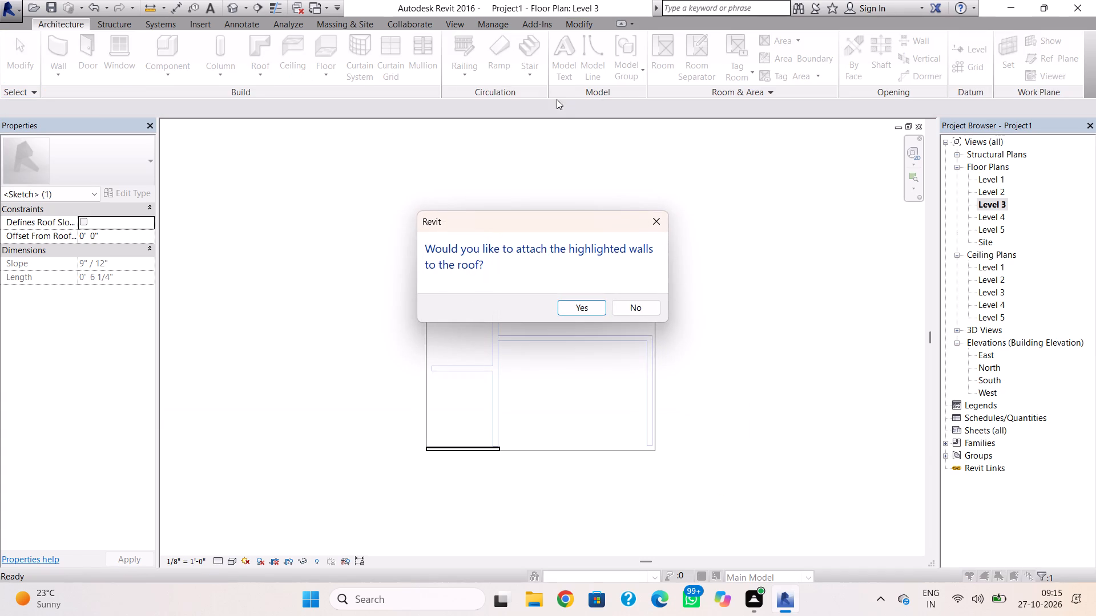
left_click(594, 311)
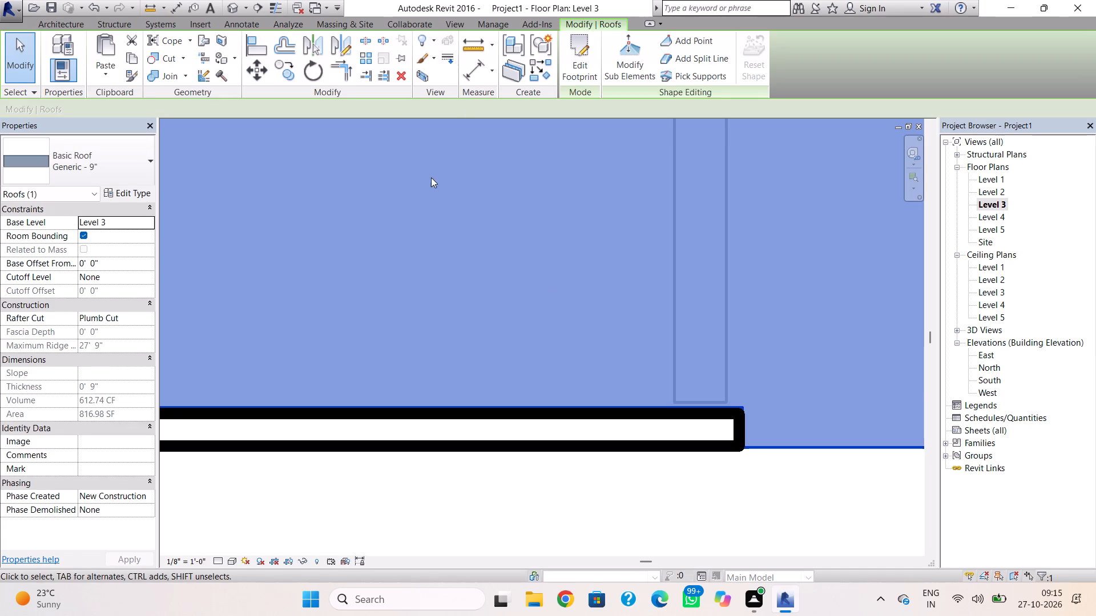
left_click(229, 15)
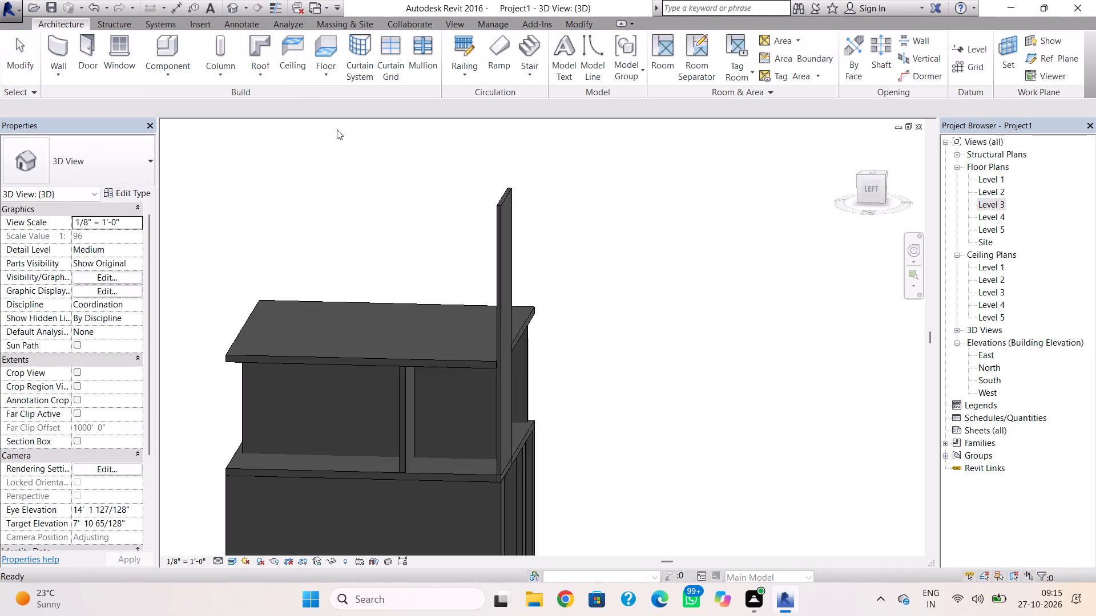
right_click_drag(600, 403, 413, 386, "shift")
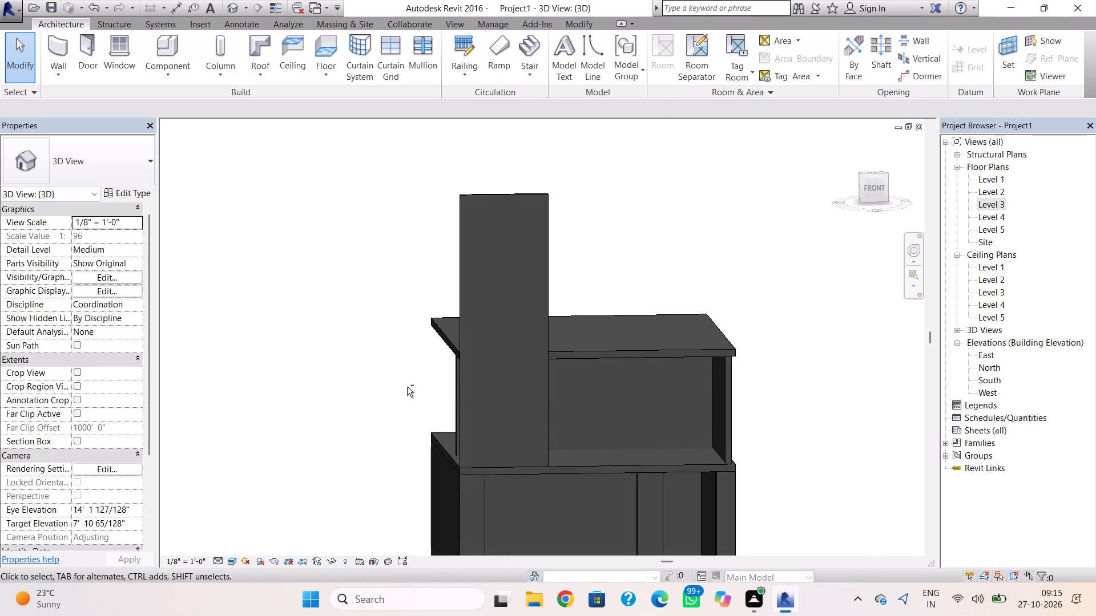
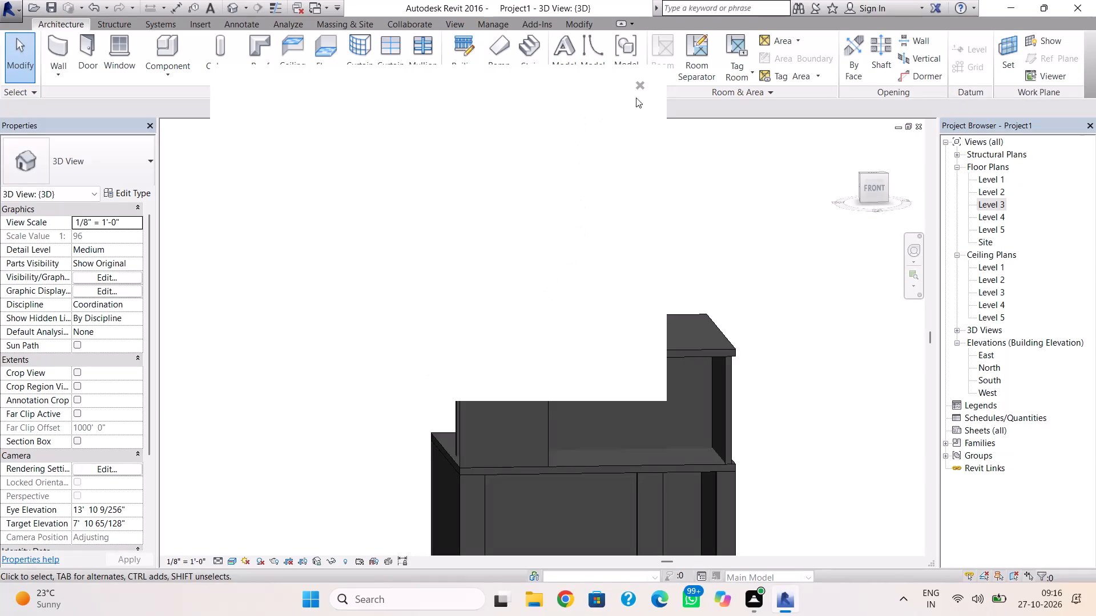
Examine the building's front in 3D and the tall wall's surroundings in the Level 3 floor plan.
left_click(641, 83)
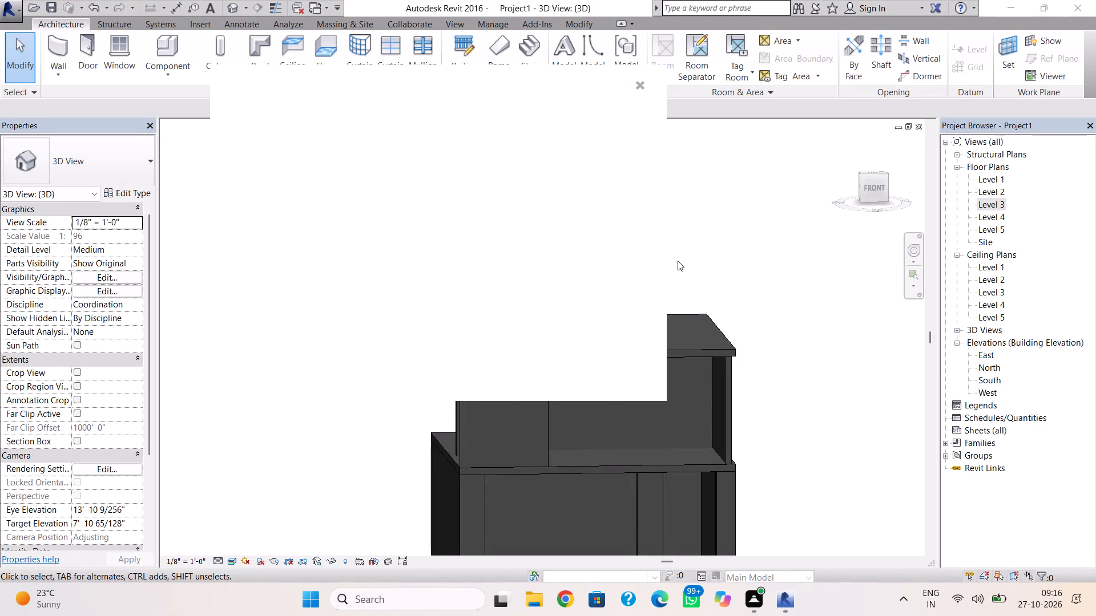
scroll(695, 214, "down", 3)
middle_click_drag(696, 219, 686, 202)
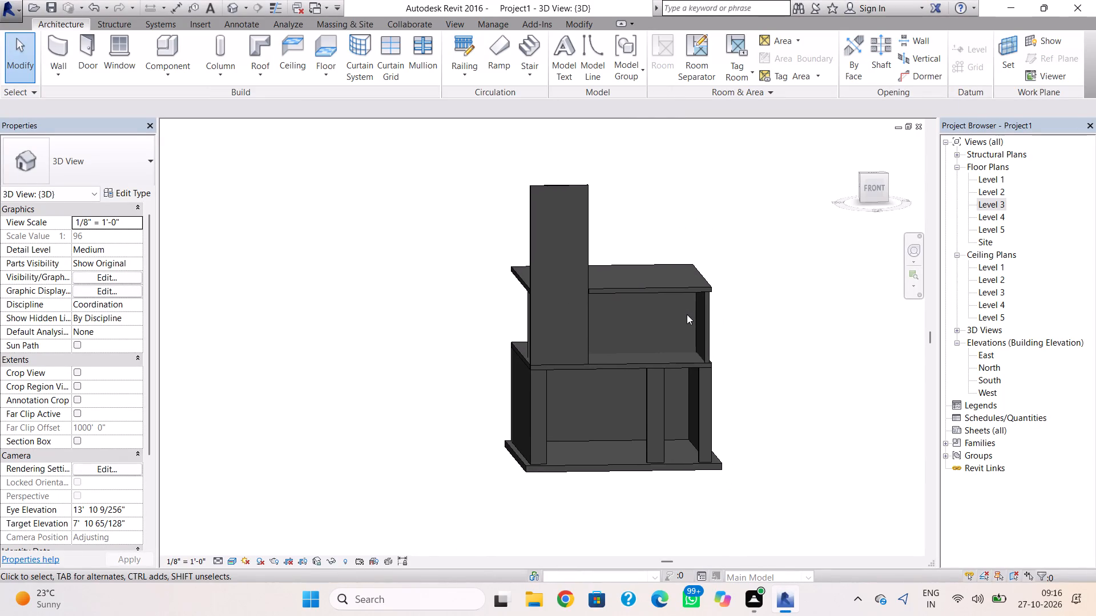
scroll(687, 322, "up", 1)
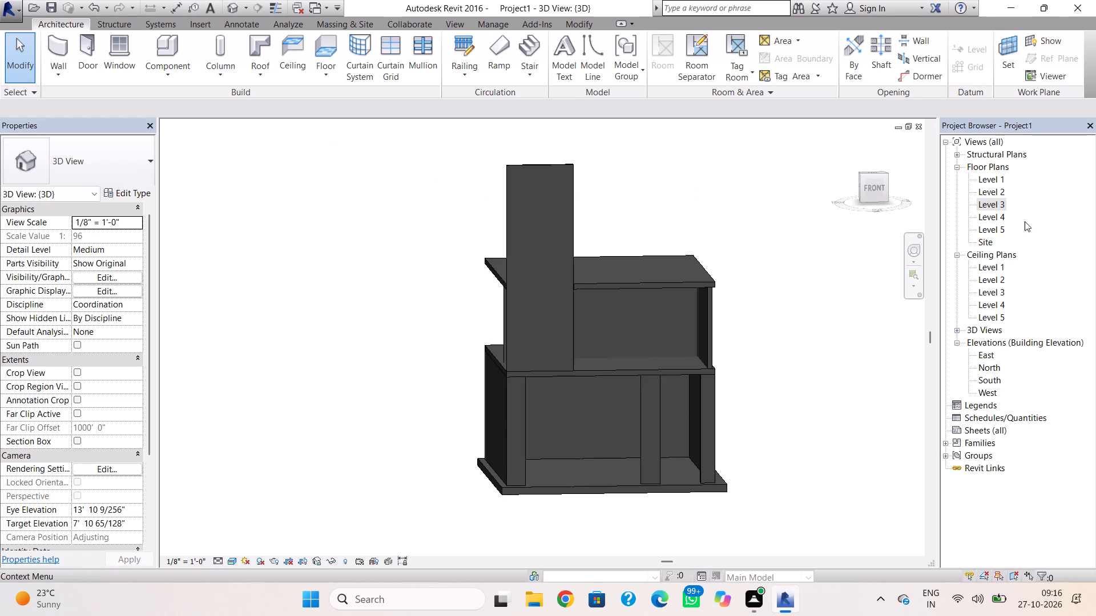
double_click(1001, 200)
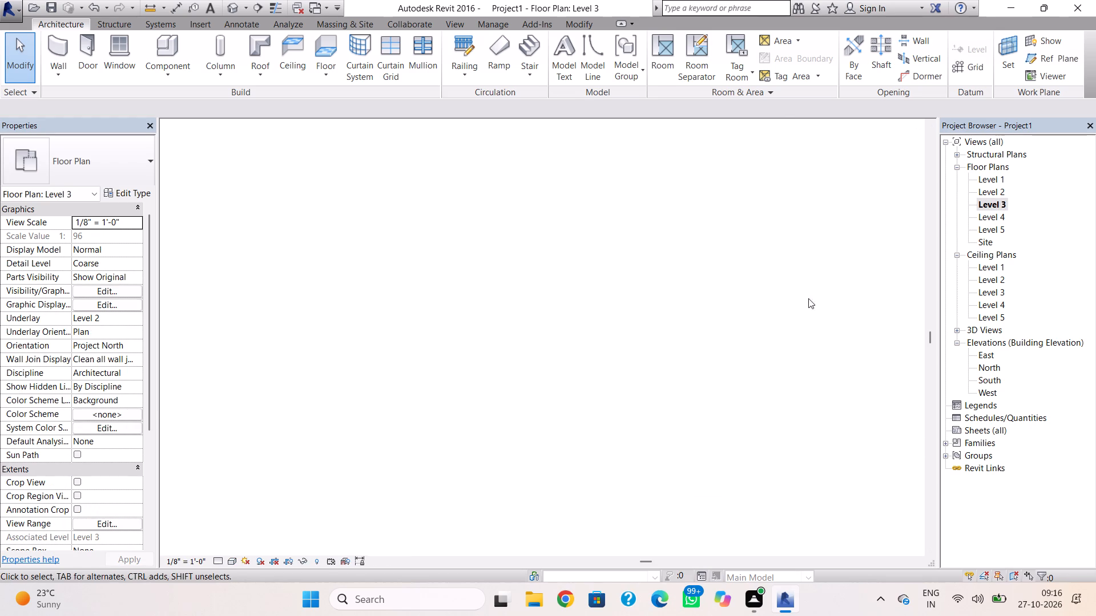
scroll(753, 330, "down", 11)
middle_click_drag(765, 335, 581, 326)
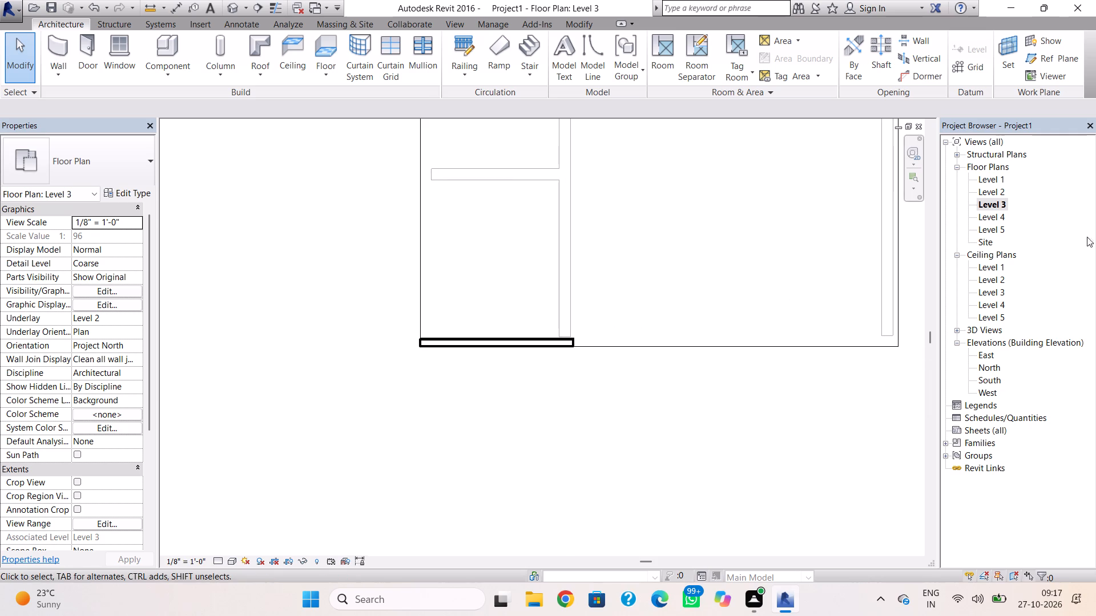
On Level 2, draw a Generic - 5" wall about 28'-8" long just outside the full front edge, up to Level 3.
double_click(994, 189)
scroll(904, 301, "down", 2)
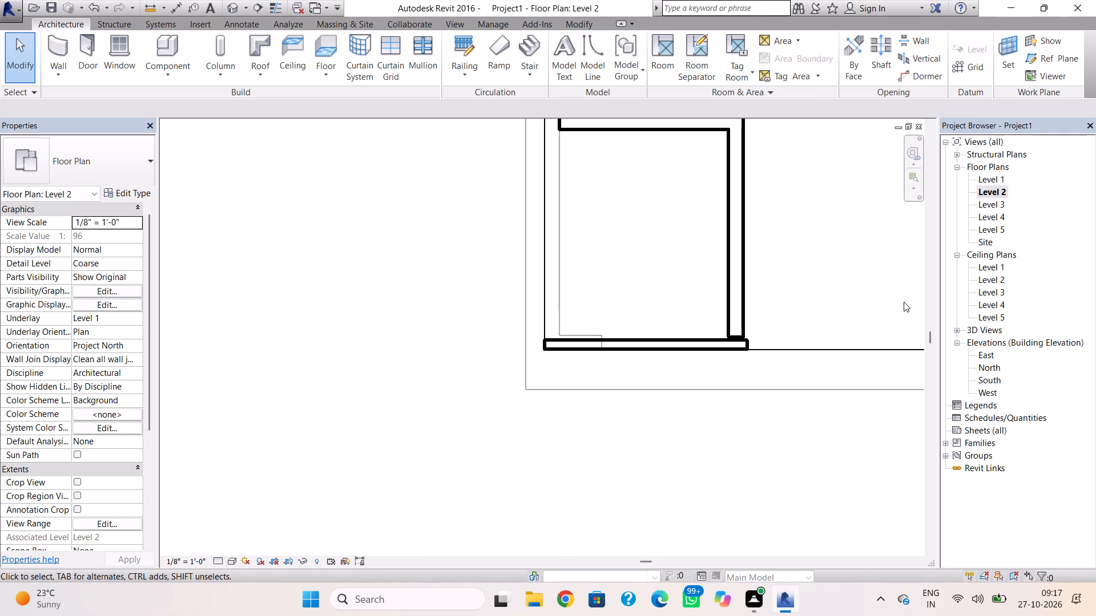
middle_click_drag(904, 302, 752, 275)
middle_click_drag(837, 269, 675, 318)
scroll(837, 269, "down", 1)
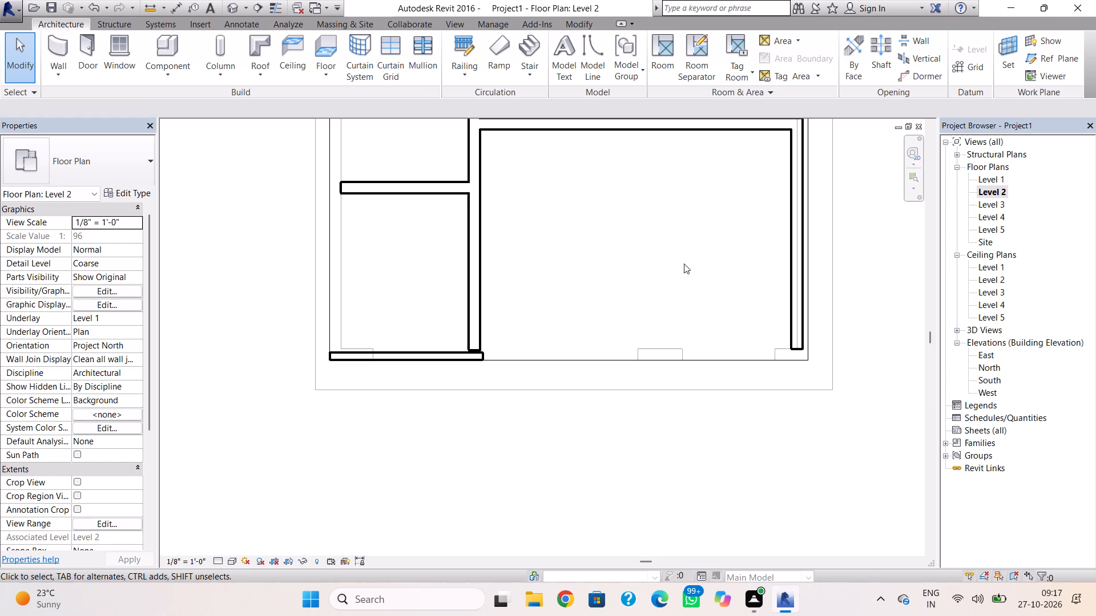
scroll(678, 300, "down", 3)
scroll(675, 314, "up", 2)
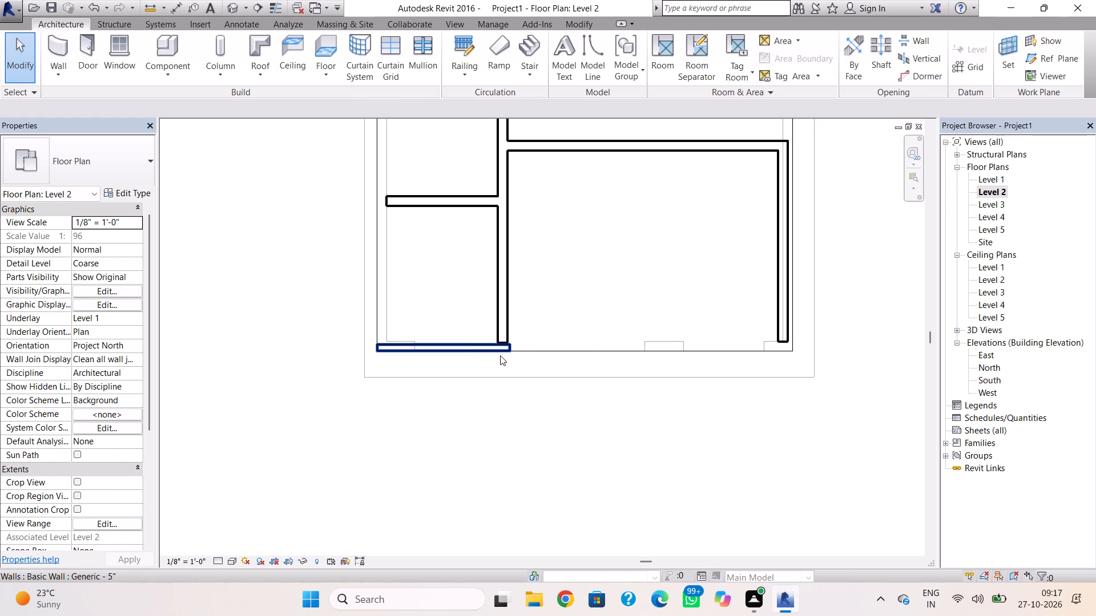
scroll(452, 362, "down", 1)
middle_click_drag(452, 363, 441, 314)
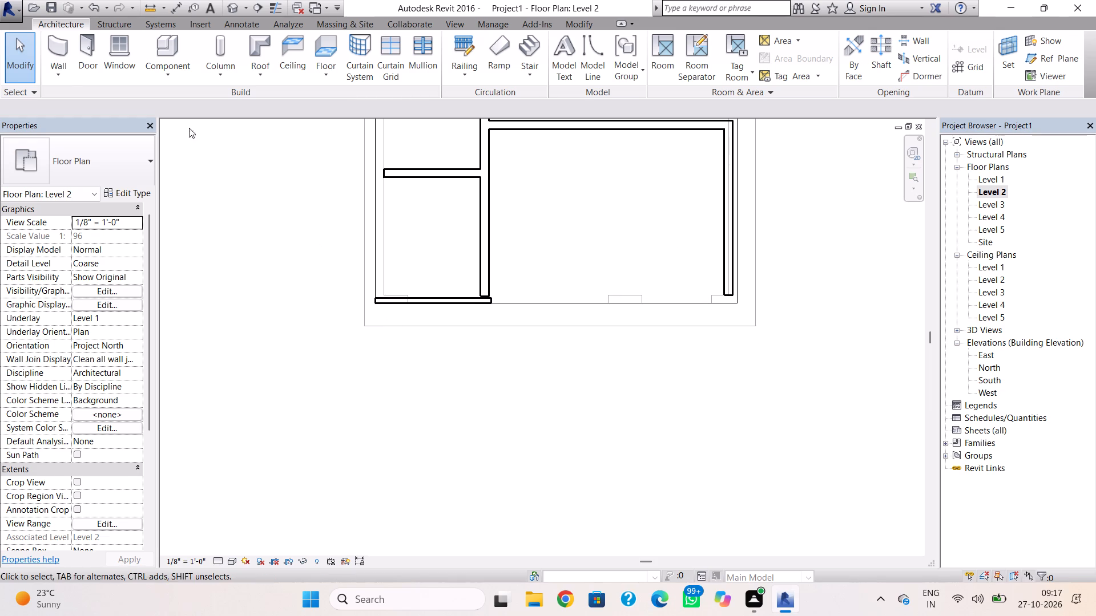
left_click(63, 41)
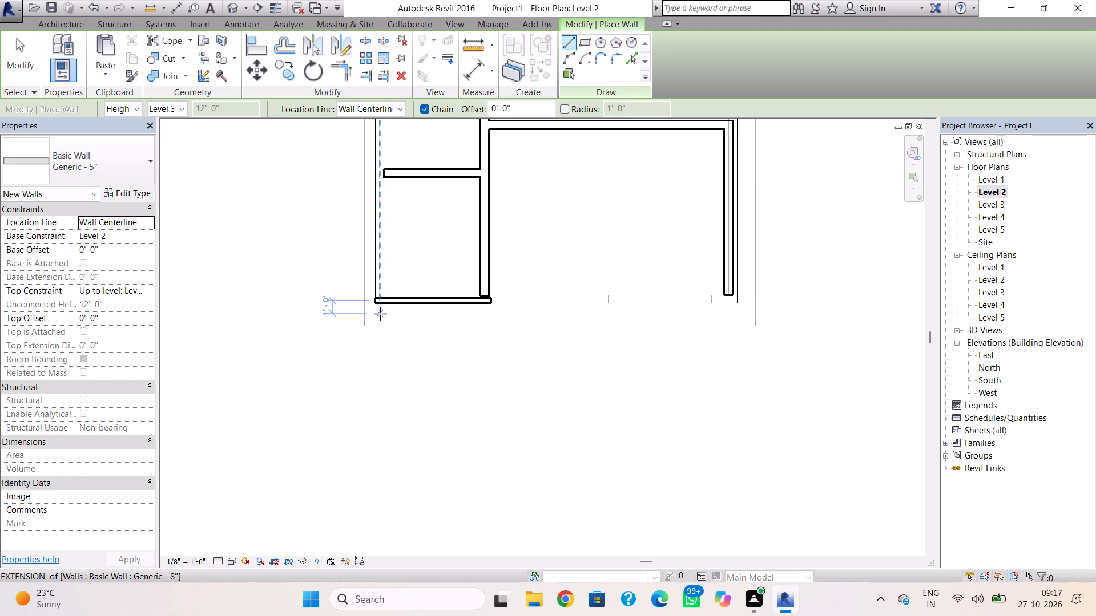
scroll(380, 314, "up", 2)
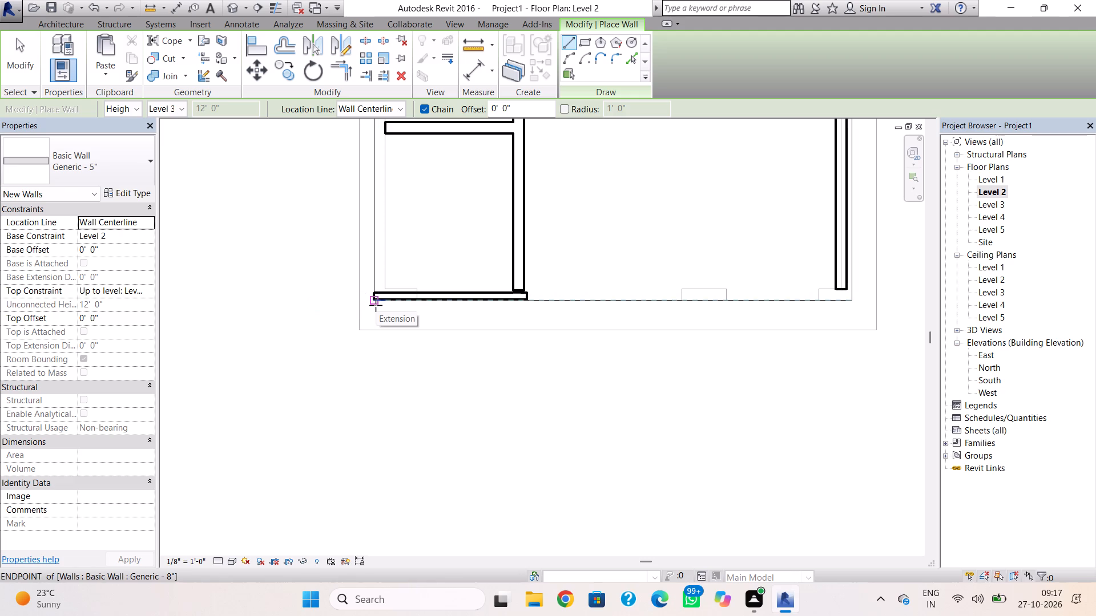
scroll(376, 305, "up", 5)
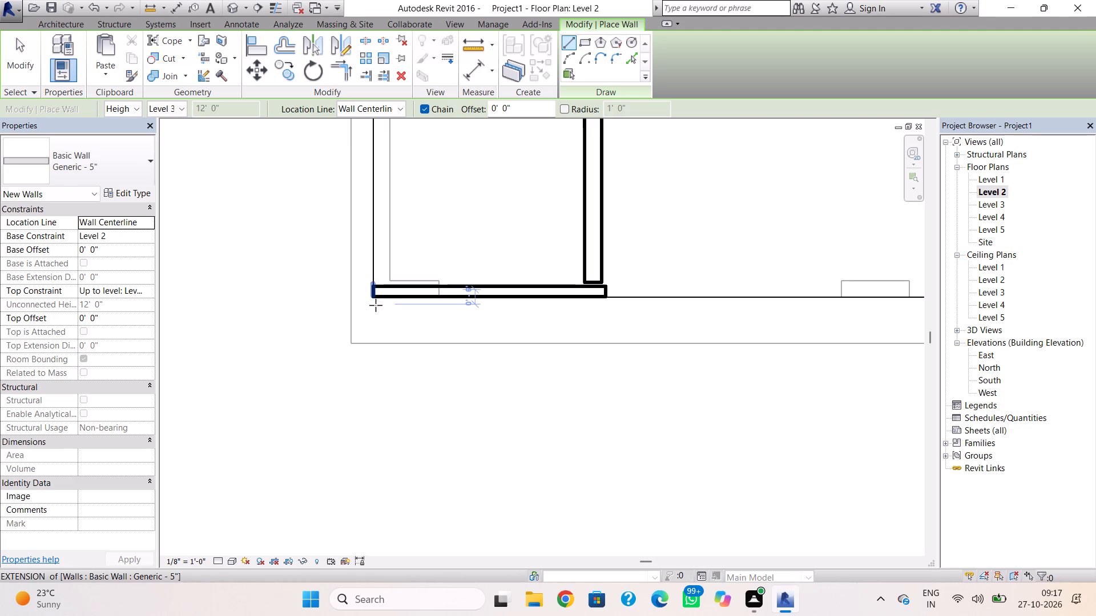
scroll(376, 305, "up", 4)
left_click(368, 298)
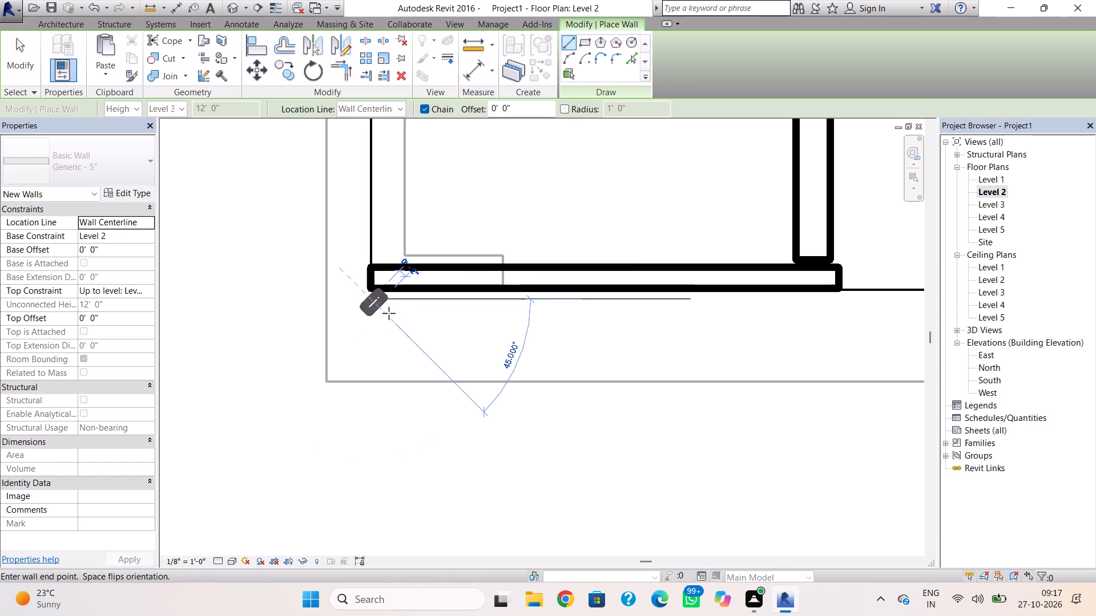
middle_click_drag(886, 327, 514, 265)
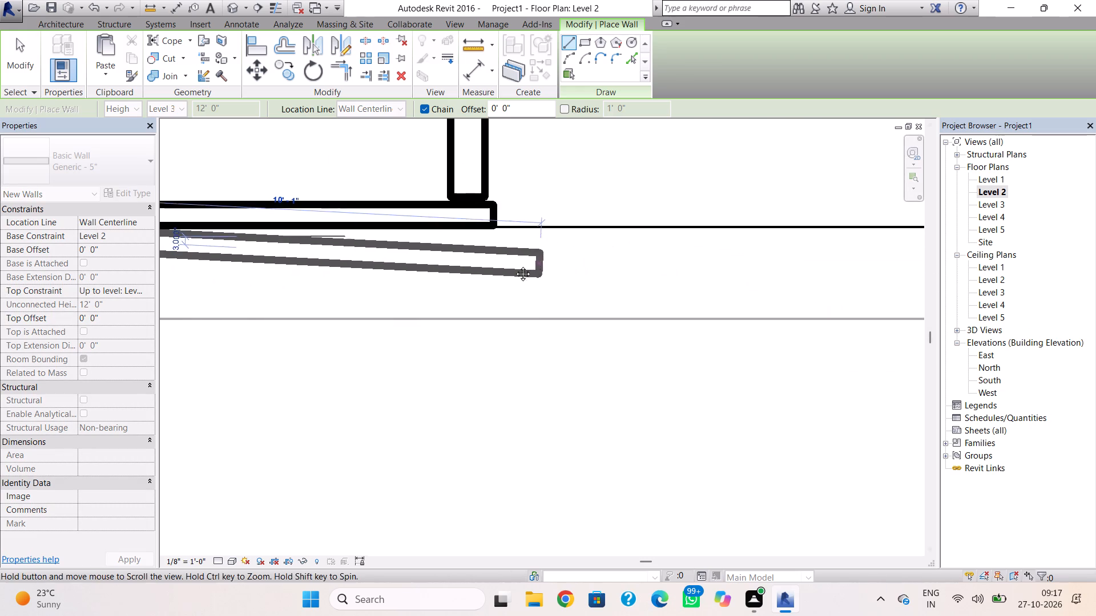
middle_click_drag(514, 265, 501, 266)
scroll(800, 259, "down", 4)
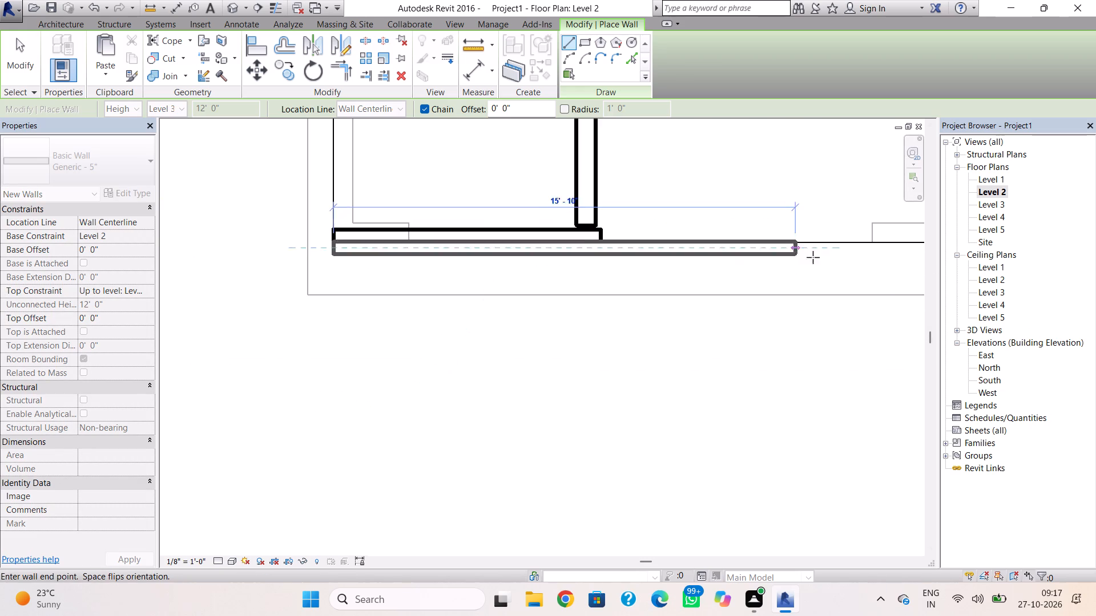
scroll(831, 260, "down", 2)
middle_click_drag(833, 260, 605, 264)
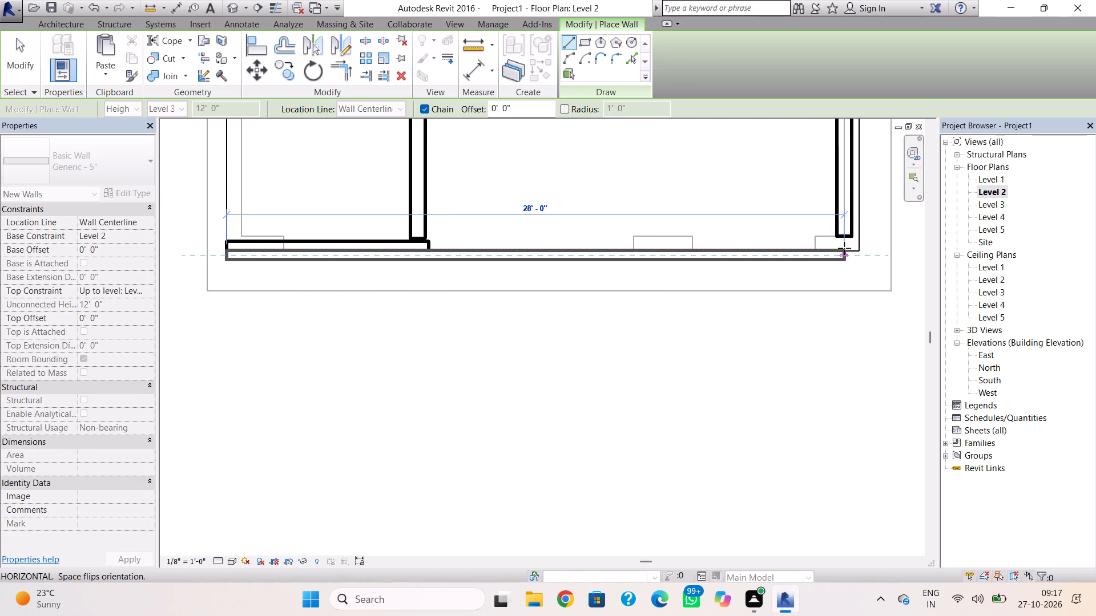
scroll(855, 250, "down", 4)
middle_click_drag(852, 262, 744, 352)
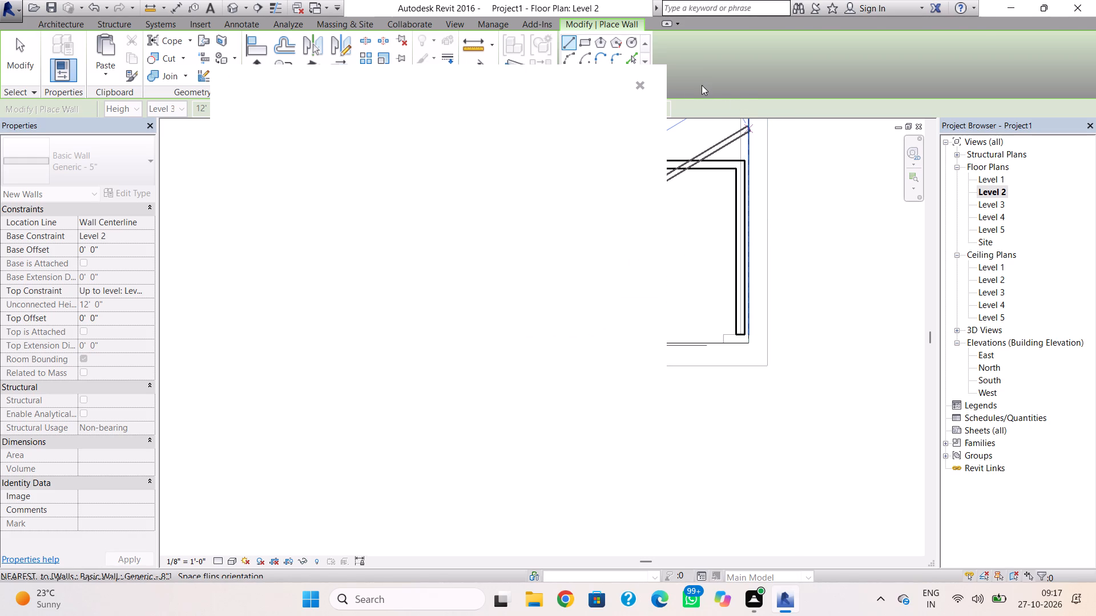
left_click(640, 88)
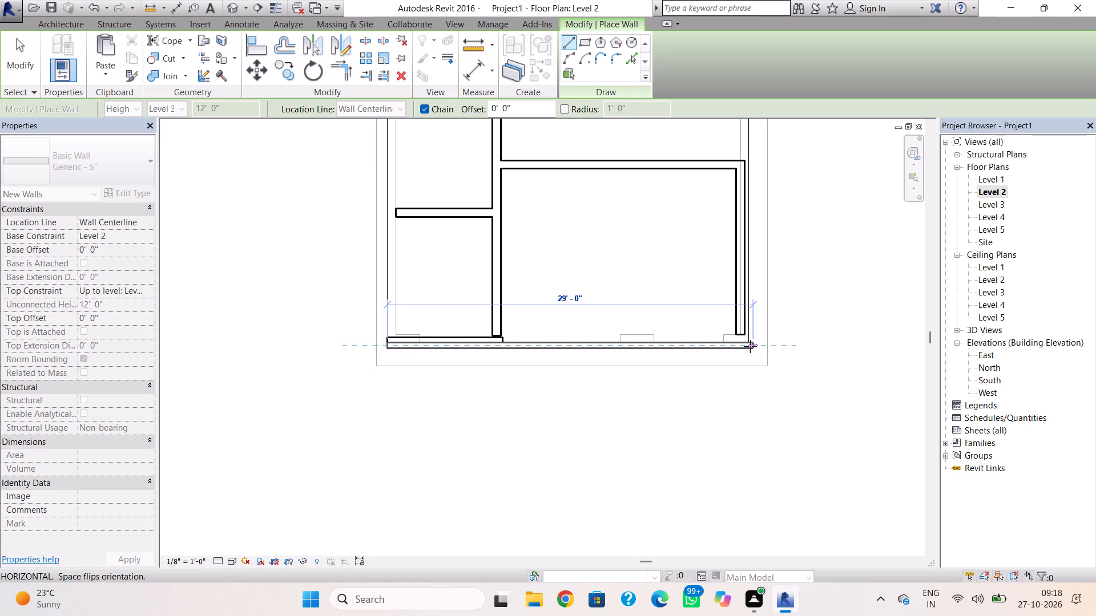
scroll(749, 347, "up", 9)
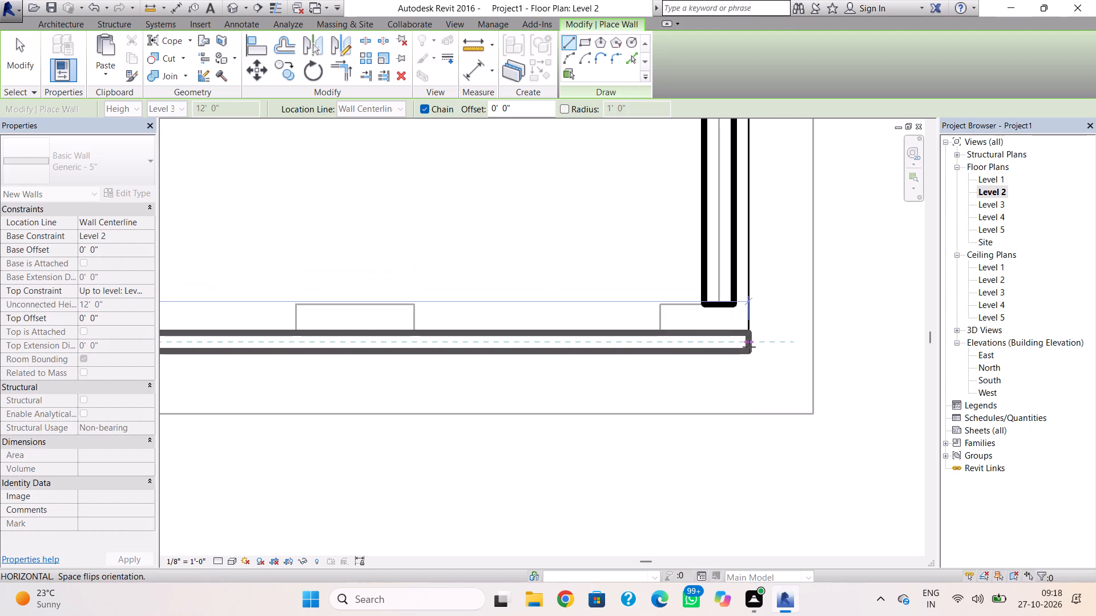
left_click(749, 347)
key("Escape")
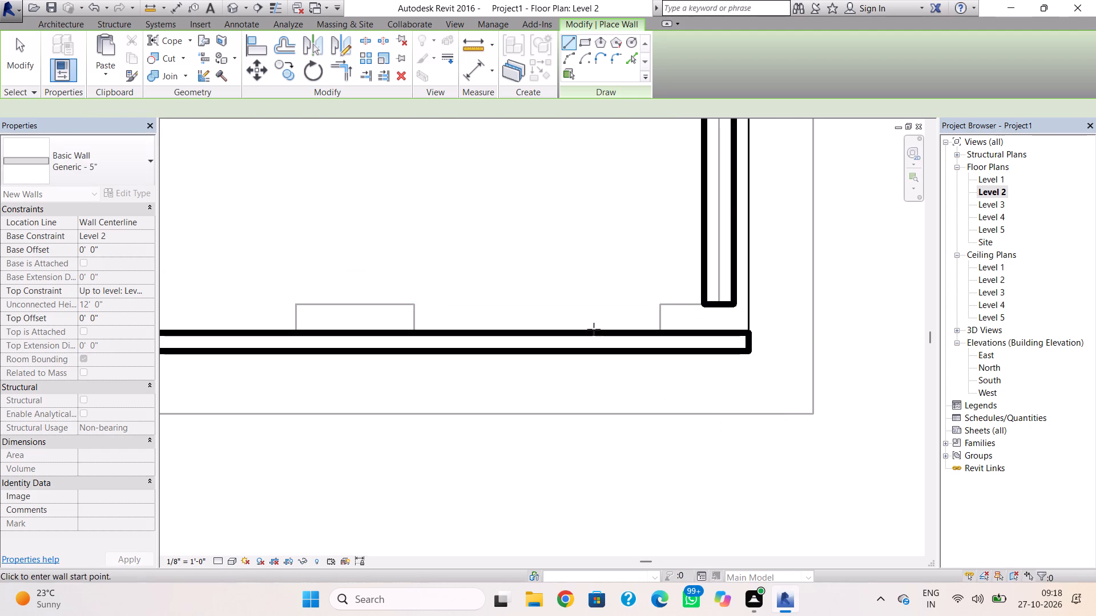
In 3D, extend the new front wall's base down over the piers to about 4'-8" below Level 2.
left_click(226, 11)
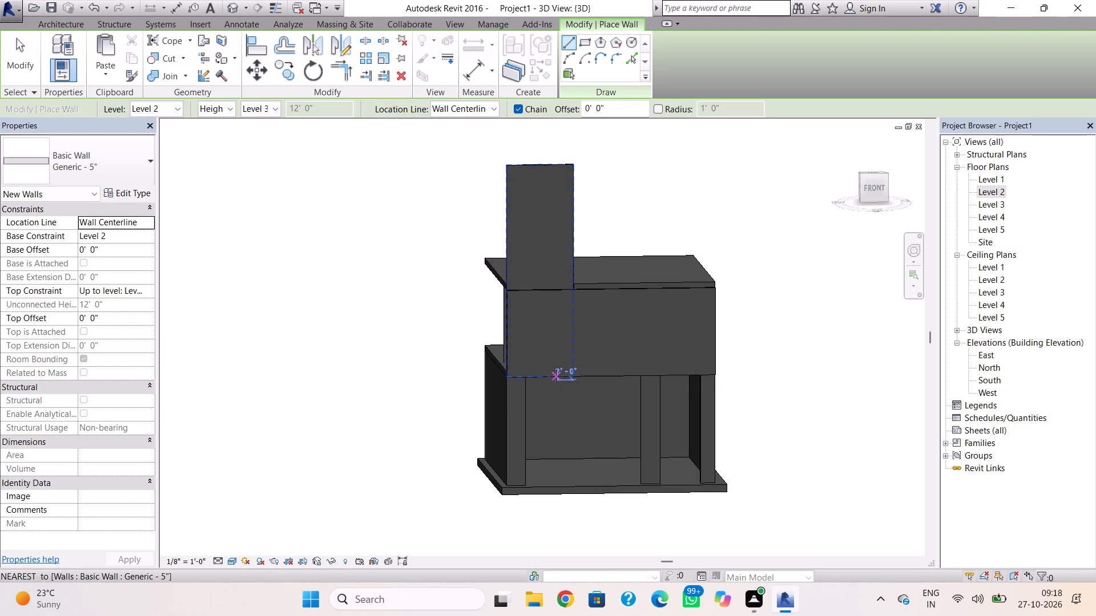
key("Escape")
left_click(556, 376)
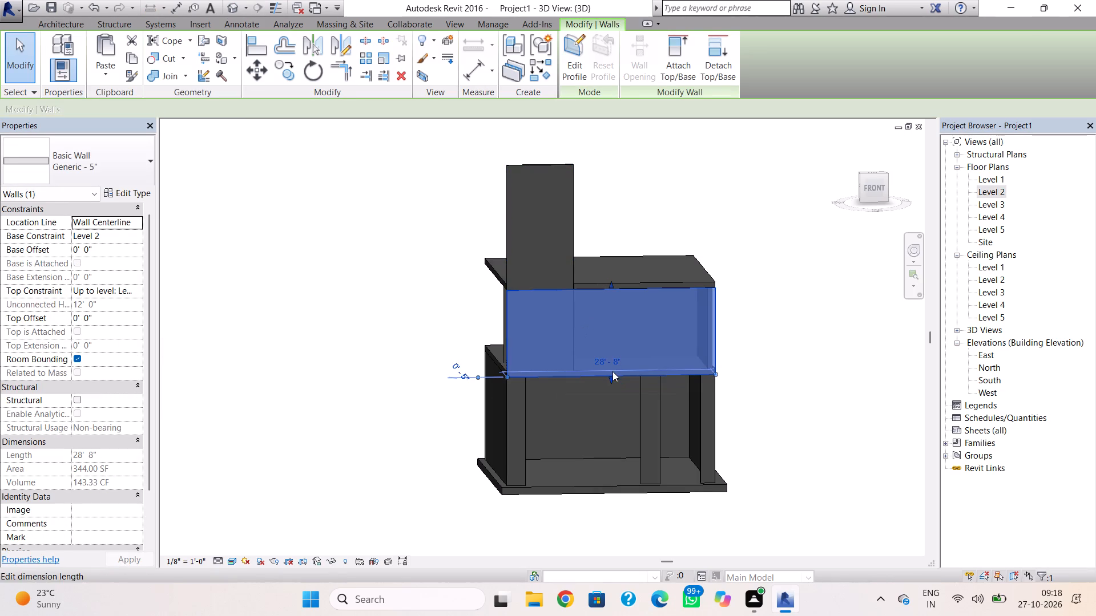
left_click_drag(607, 379, 613, 401)
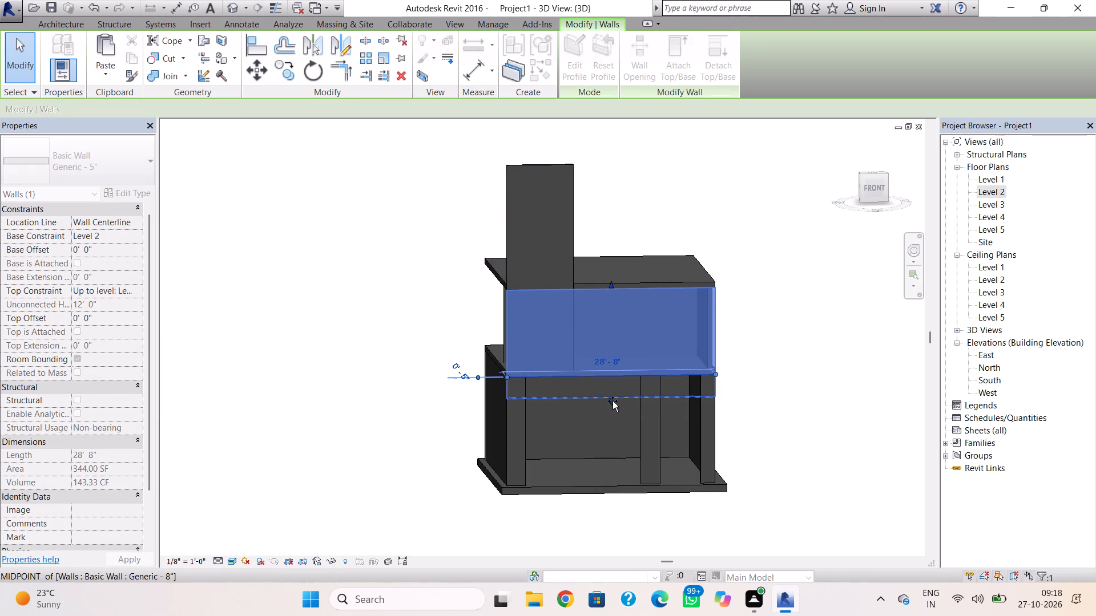
left_click_drag(613, 401, 613, 416)
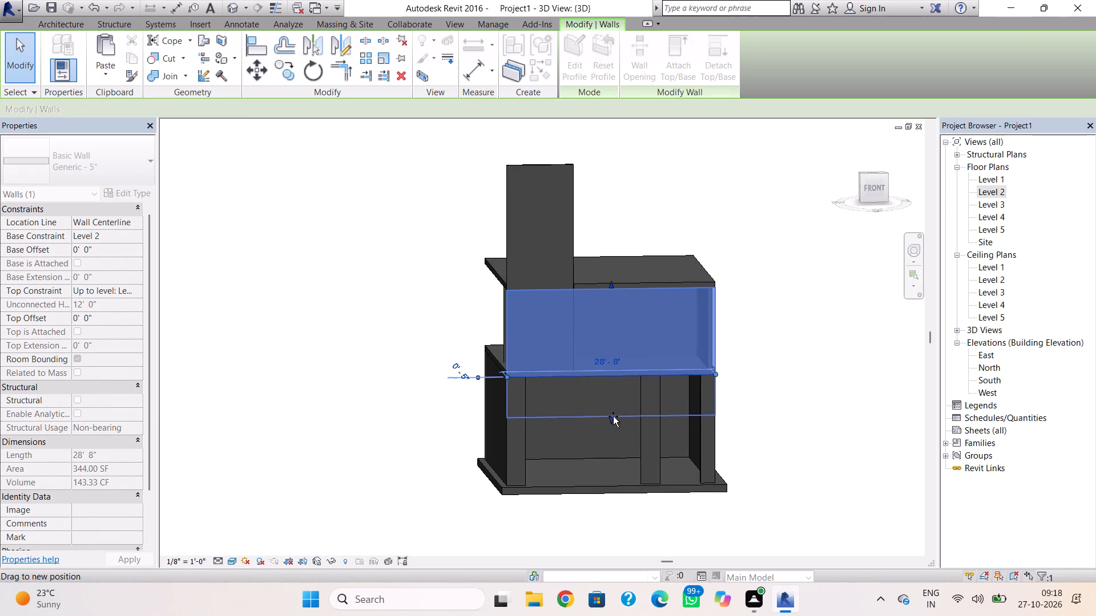
left_click_drag(613, 416, 613, 410)
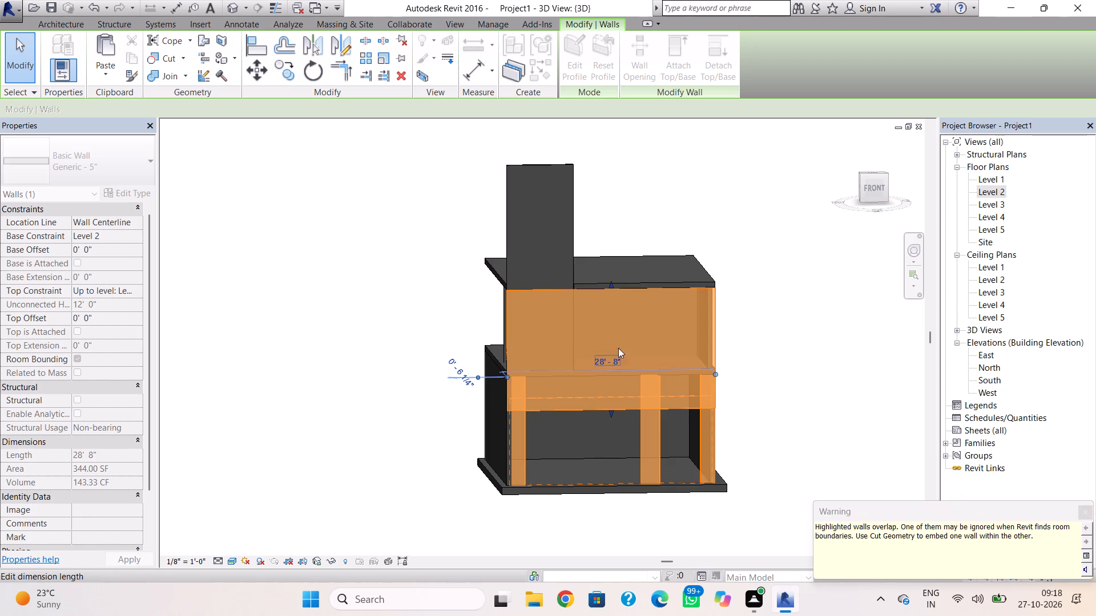
Lower the front wall's top to a -12'-0" top offset, leaving a band beneath the Level 2 slab edge.
left_click(610, 279)
left_click_drag(611, 279, 612, 294)
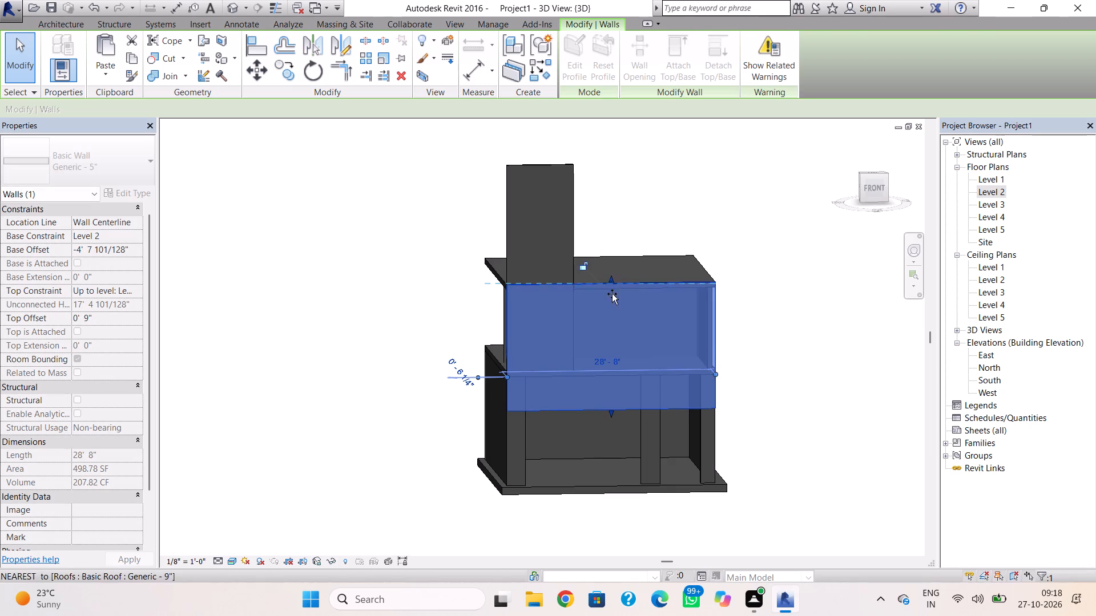
left_click_drag(612, 294, 618, 380)
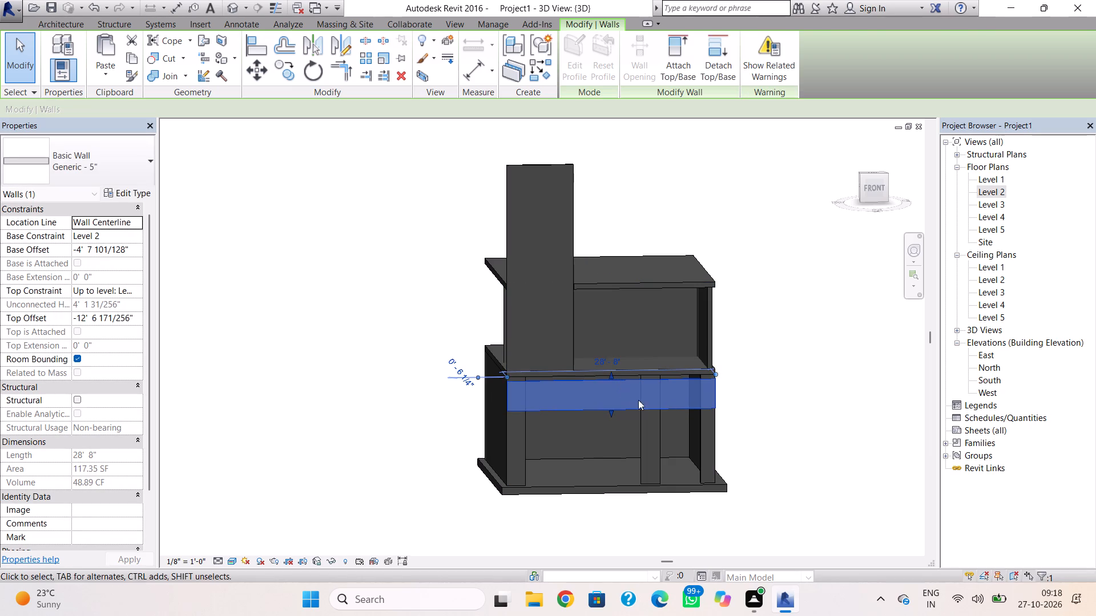
right_click_drag(785, 429, 900, 404, "shift")
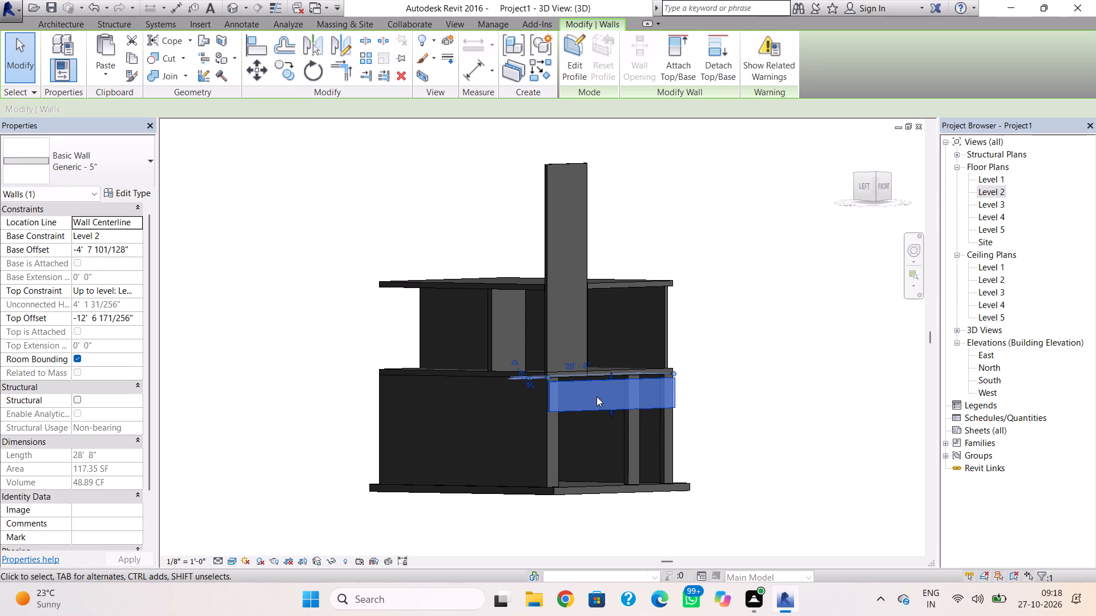
scroll(597, 396, "up", 9)
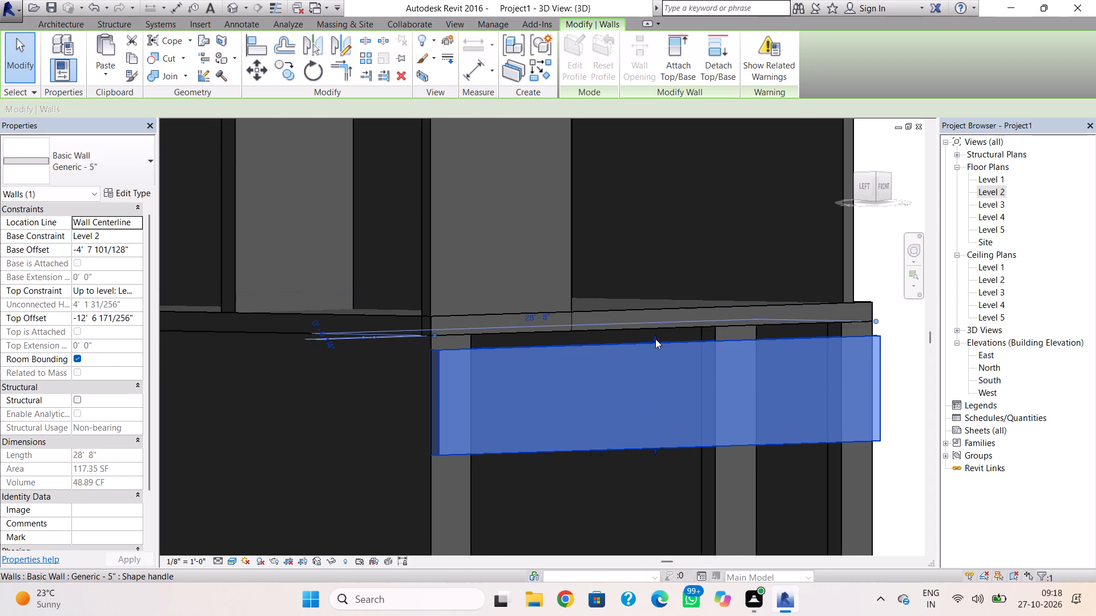
left_click_drag(655, 339, 655, 331)
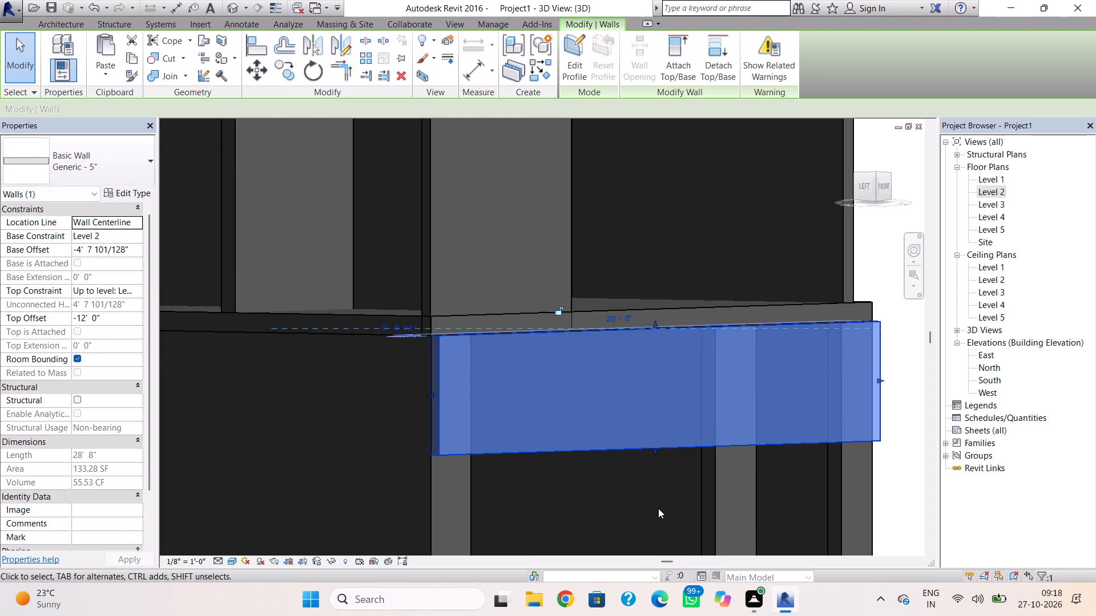
left_click(658, 508)
Inspect the front band and its fit against the slab and piers from around the building's front in 3D.
right_click_drag(788, 464, 642, 475, "shift")
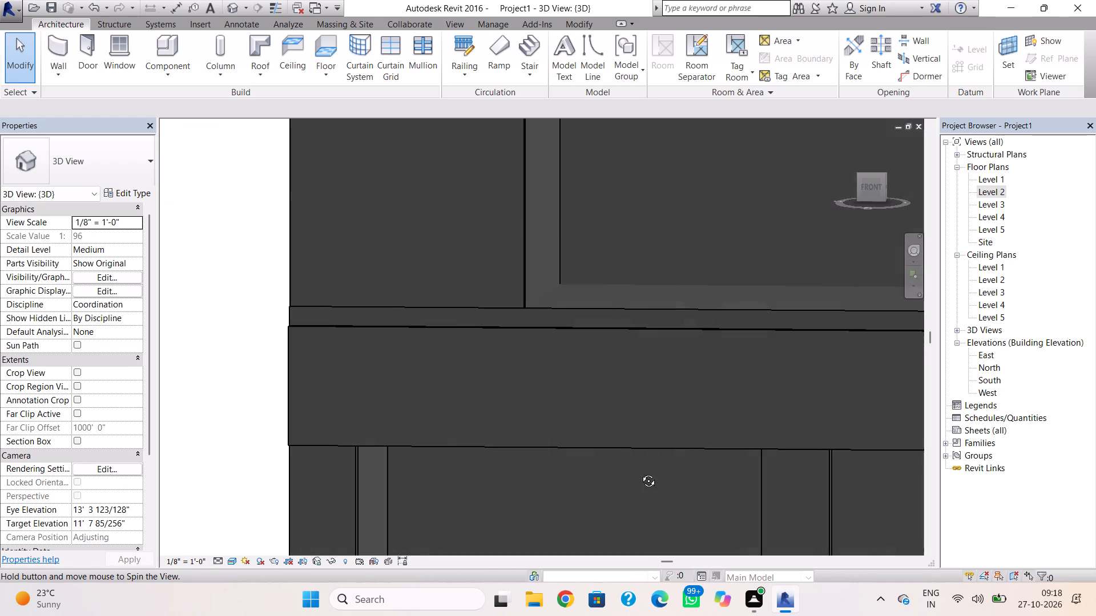
double_click(863, 185)
left_click(867, 189)
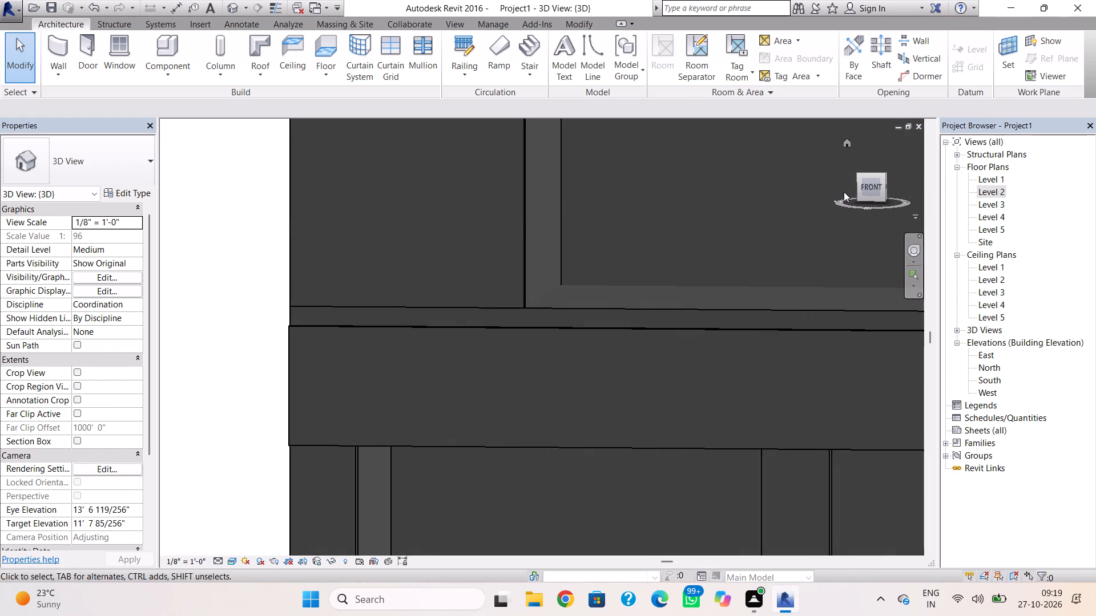
scroll(793, 173, "down", 4)
scroll(723, 274, "down", 1)
middle_click_drag(723, 274, 429, 317)
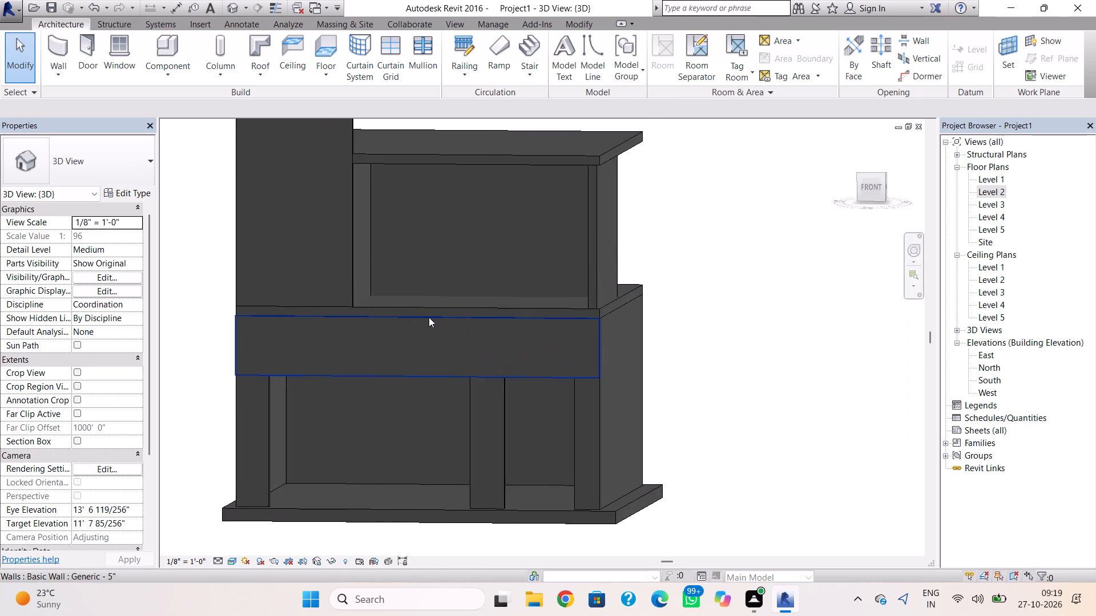
right_click_drag(429, 317, 449, 330, "shift")
scroll(445, 301, "down", 3)
middle_click_drag(452, 305, 558, 302)
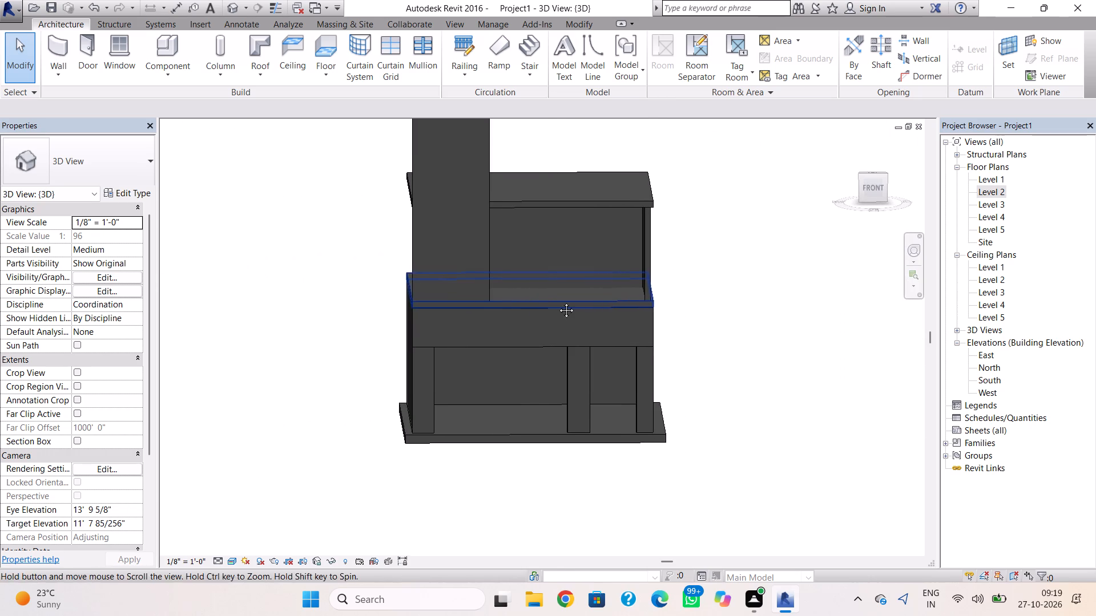
middle_click_drag(558, 302, 558, 302)
scroll(536, 320, "up", 1)
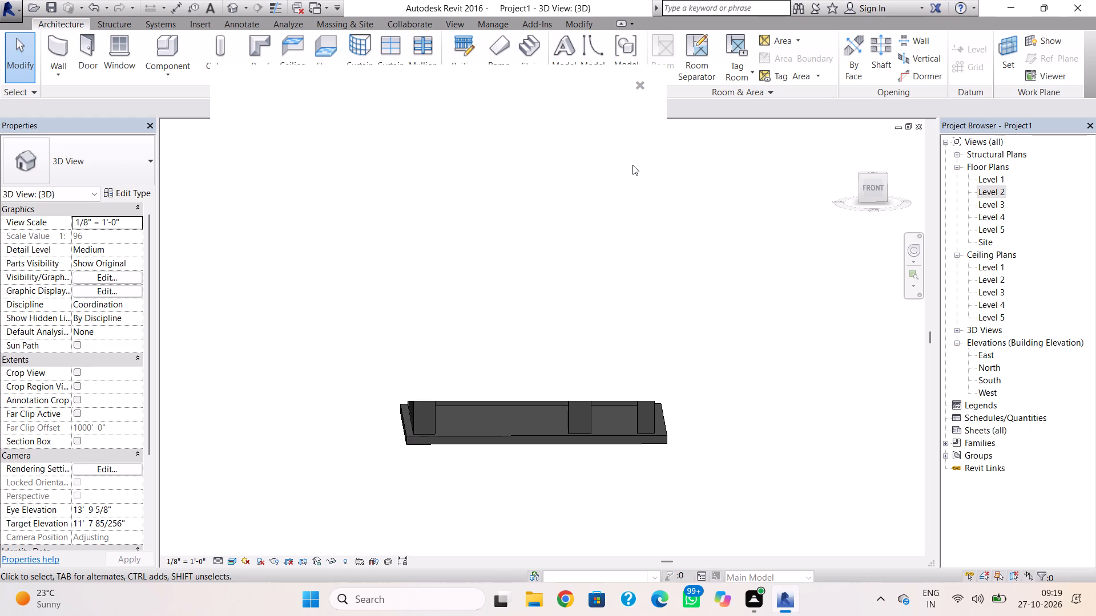
In 3D, nudge the Generic - 8" side wall above the Level 2 slab slightly toward the building's front.
left_click(641, 79)
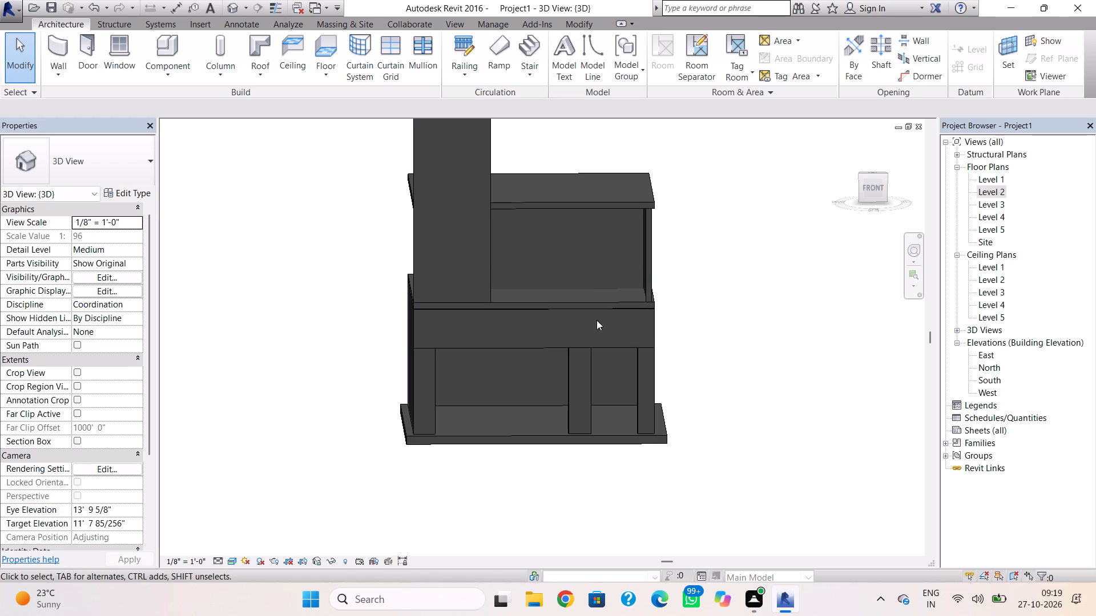
left_click(601, 342)
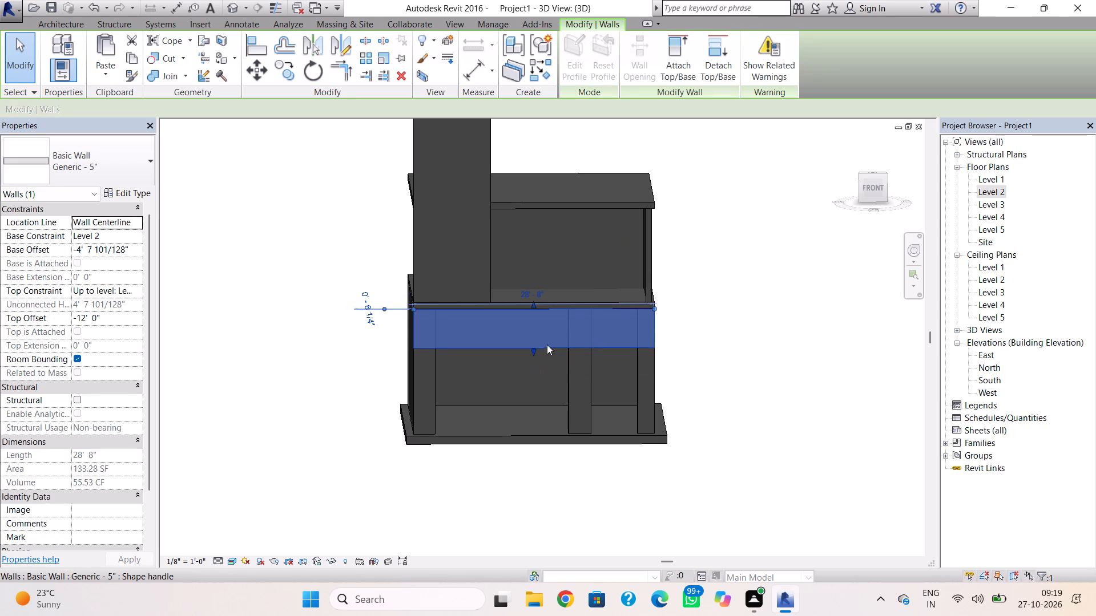
key("Escape")
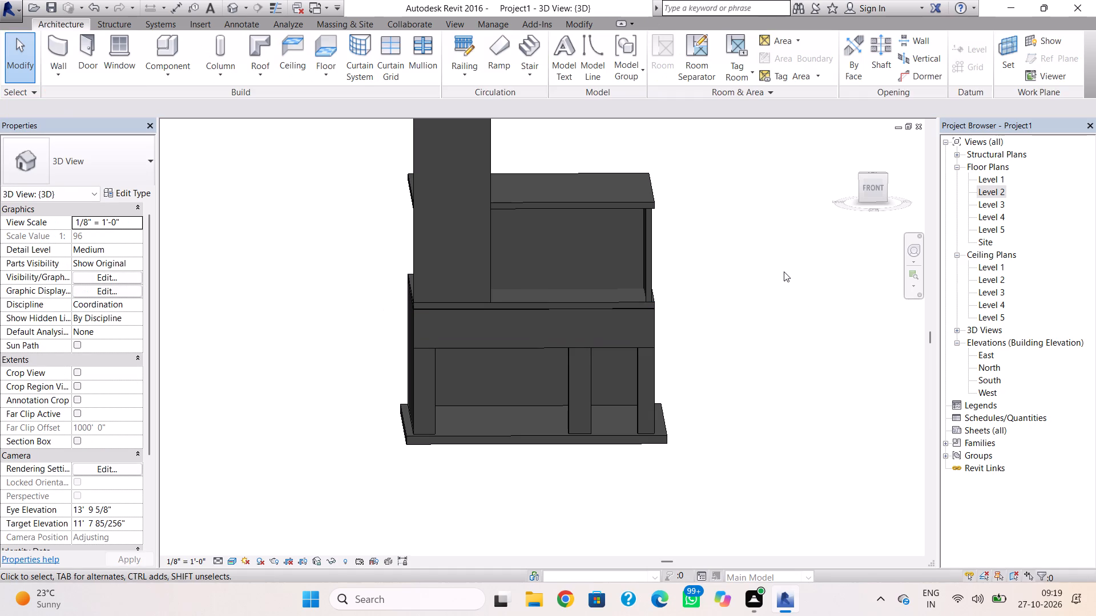
right_click_drag(559, 342, 541, 436, "shift")
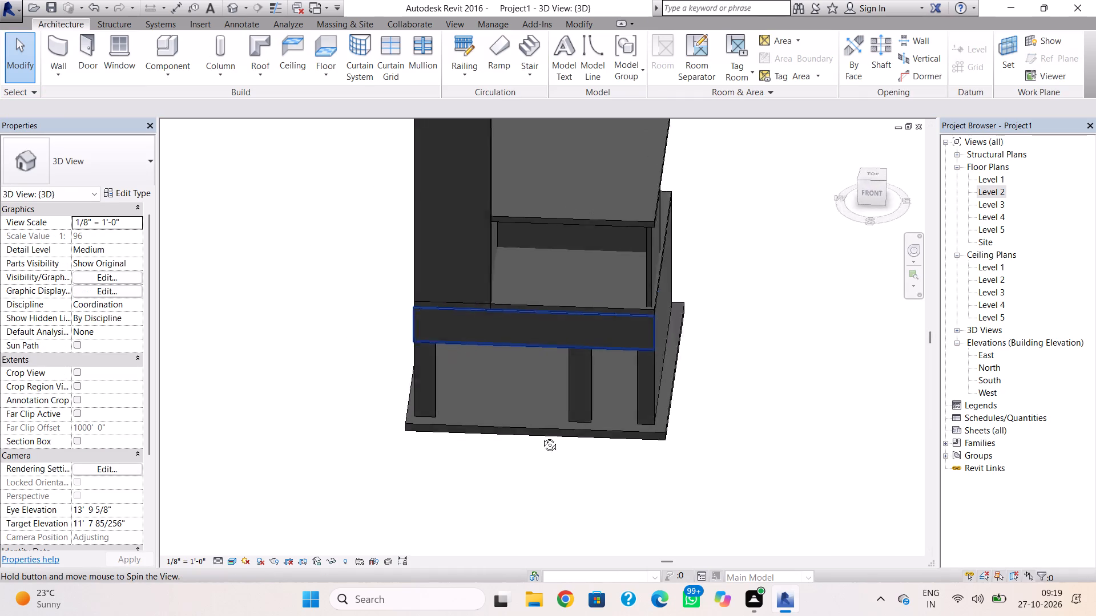
right_click_drag(541, 436, 351, 428, "shift")
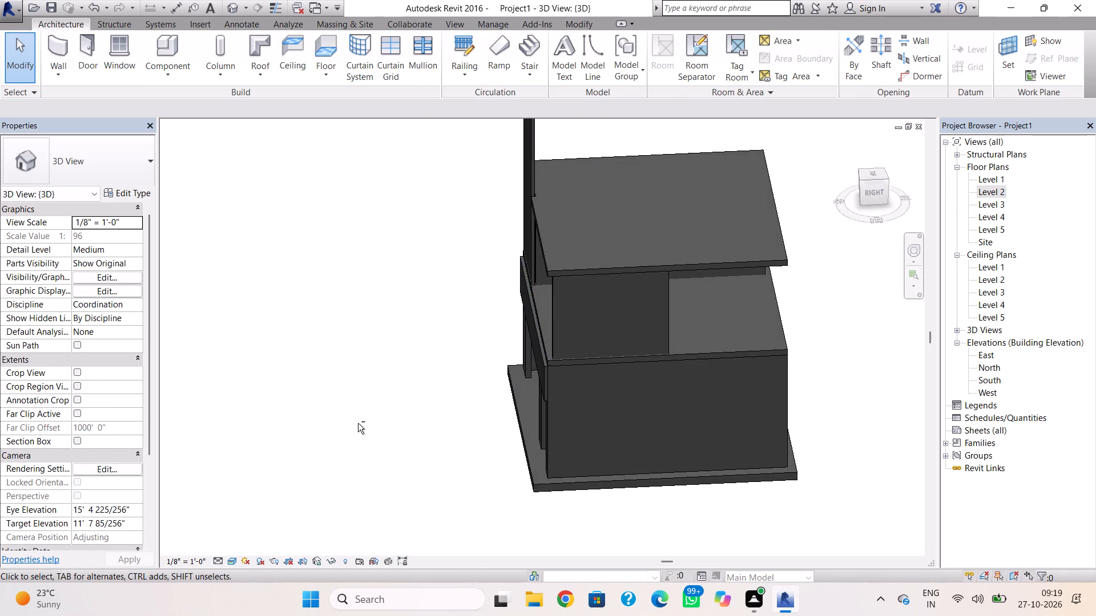
left_click(563, 339)
left_click(553, 343)
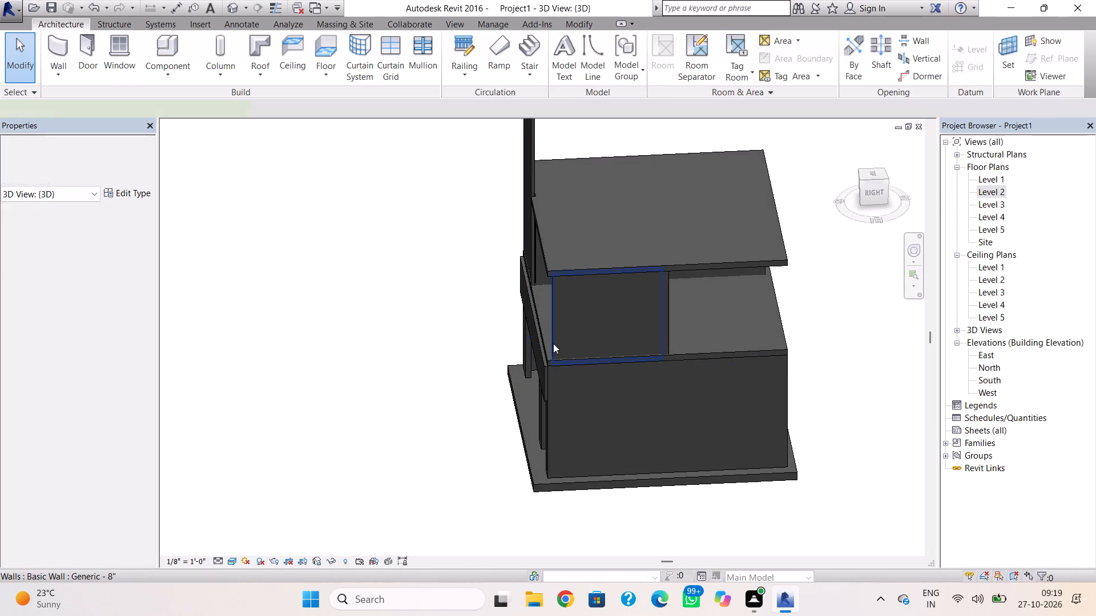
key("Left")
key("Left")
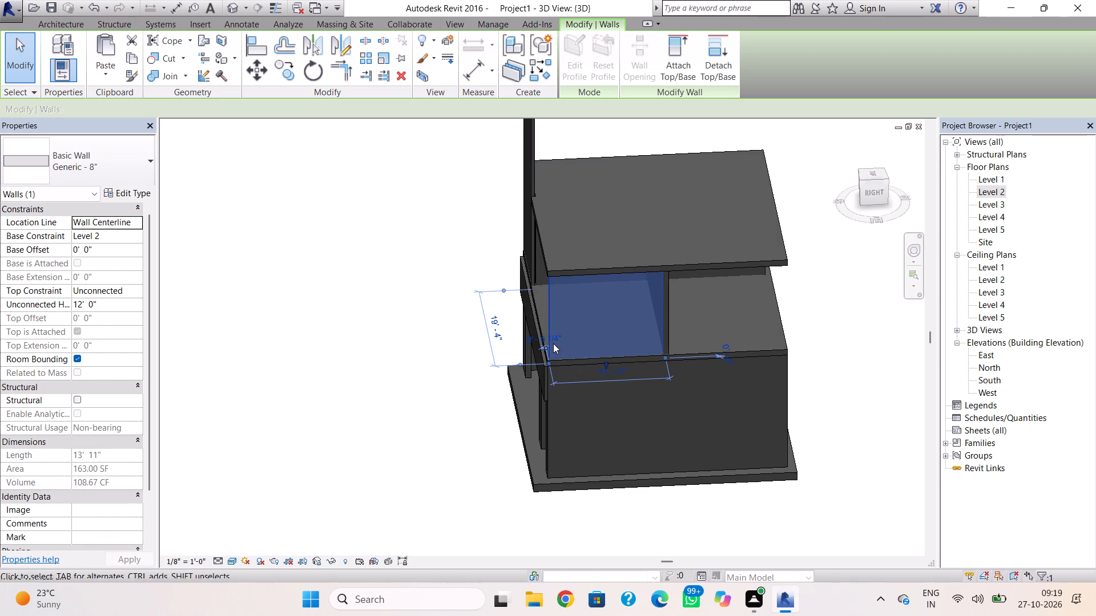
key("Right")
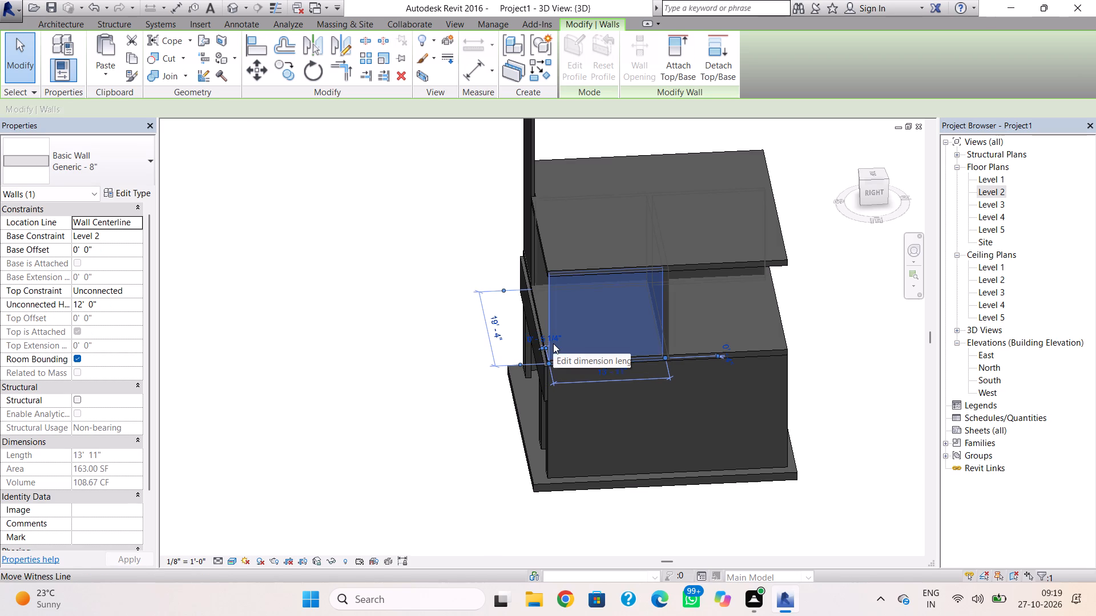
key("Escape")
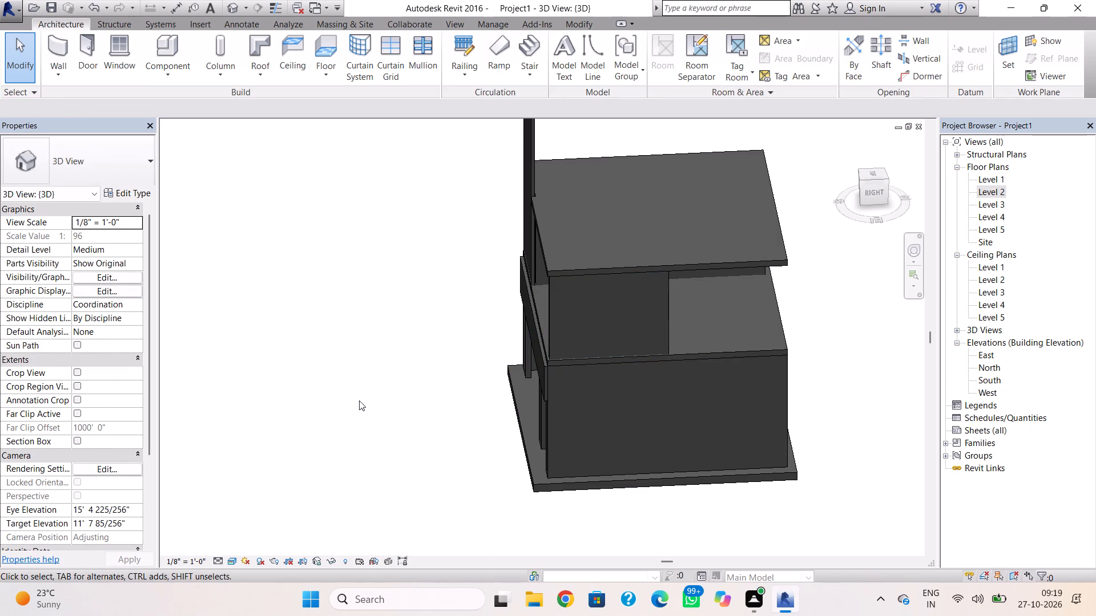
Nudge the Generic - 5" front band wall one increment back toward the piers, working from the building's side in 3D.
right_click_drag(356, 401, 778, 391, "shift")
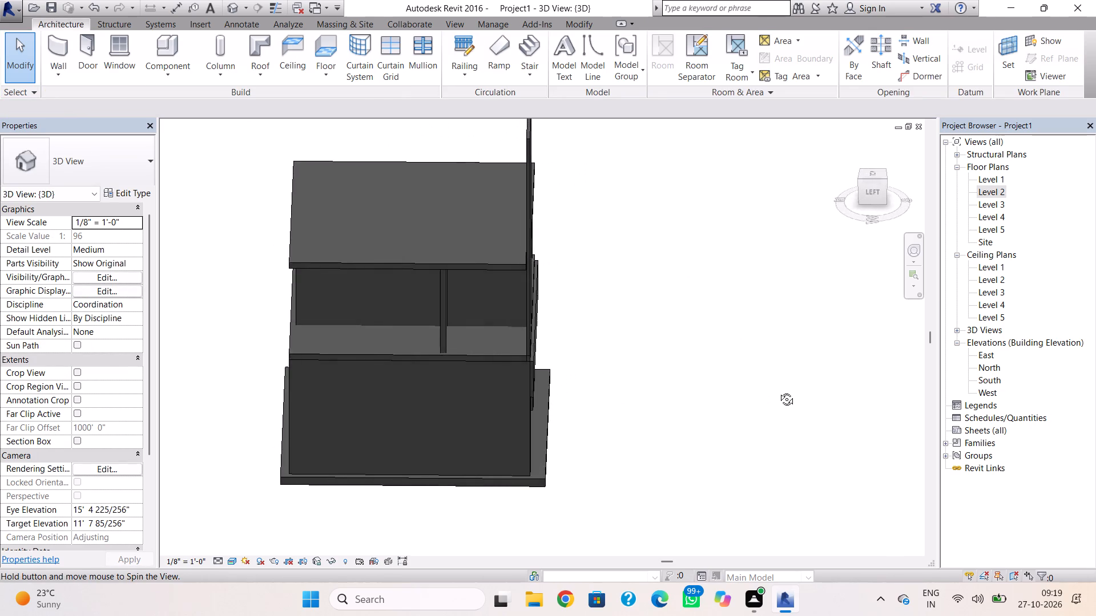
right_click_drag(778, 391, 795, 331, "shift")
left_click(547, 364)
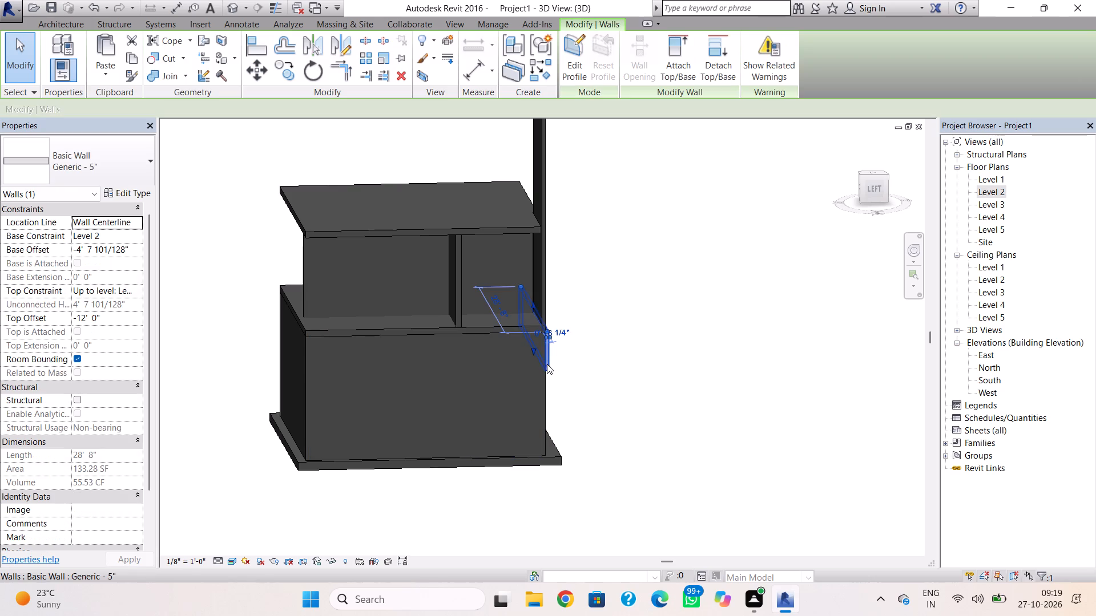
key("Left")
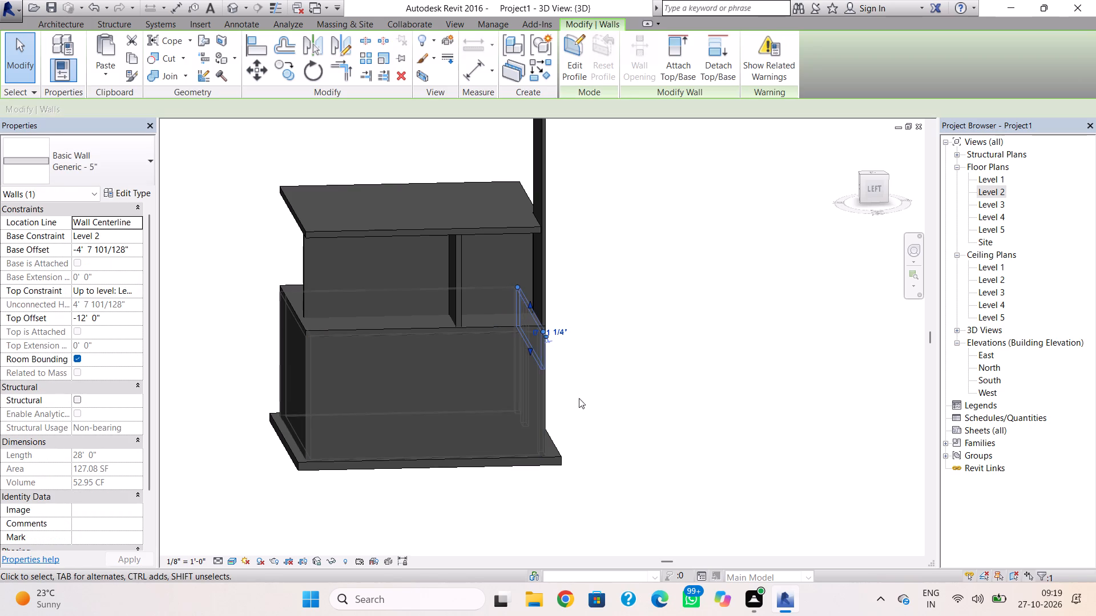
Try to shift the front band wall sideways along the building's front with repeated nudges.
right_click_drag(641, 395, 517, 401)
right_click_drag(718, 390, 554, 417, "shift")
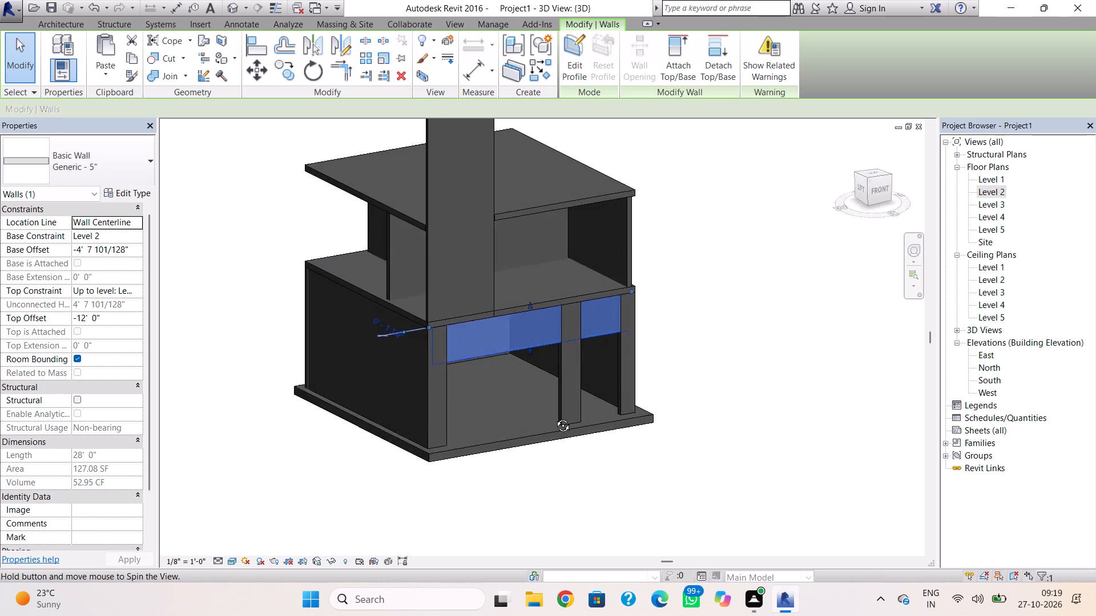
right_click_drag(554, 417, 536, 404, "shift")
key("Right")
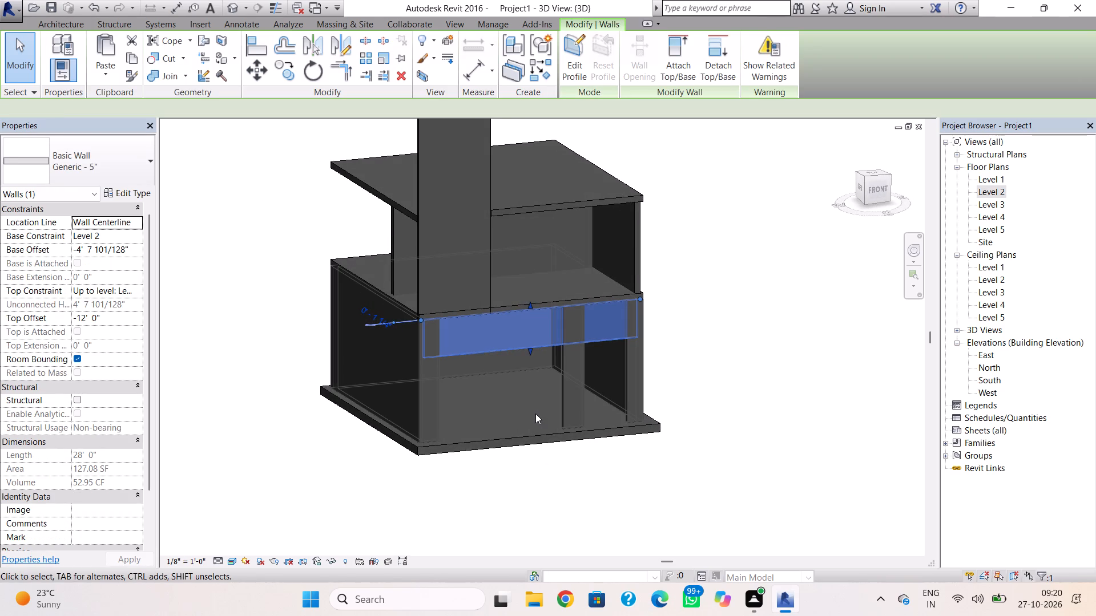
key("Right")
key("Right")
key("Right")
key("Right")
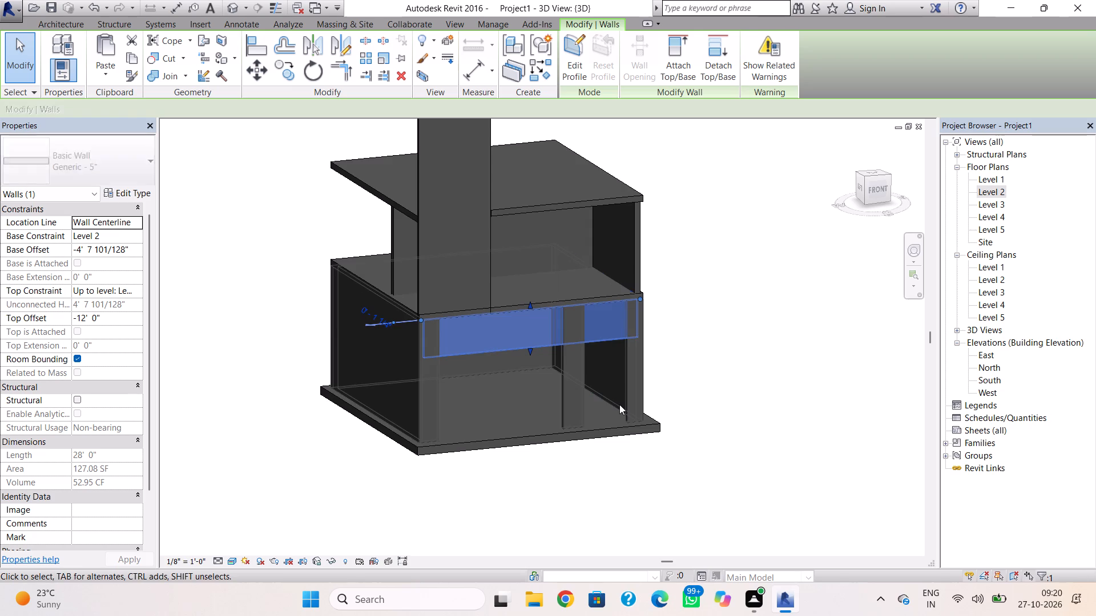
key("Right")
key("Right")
Nudge the front band wall forward so it sits just outside the Level 2 slab edge, keeping its wall joins.
right_click_drag(613, 415, 727, 412, "shift")
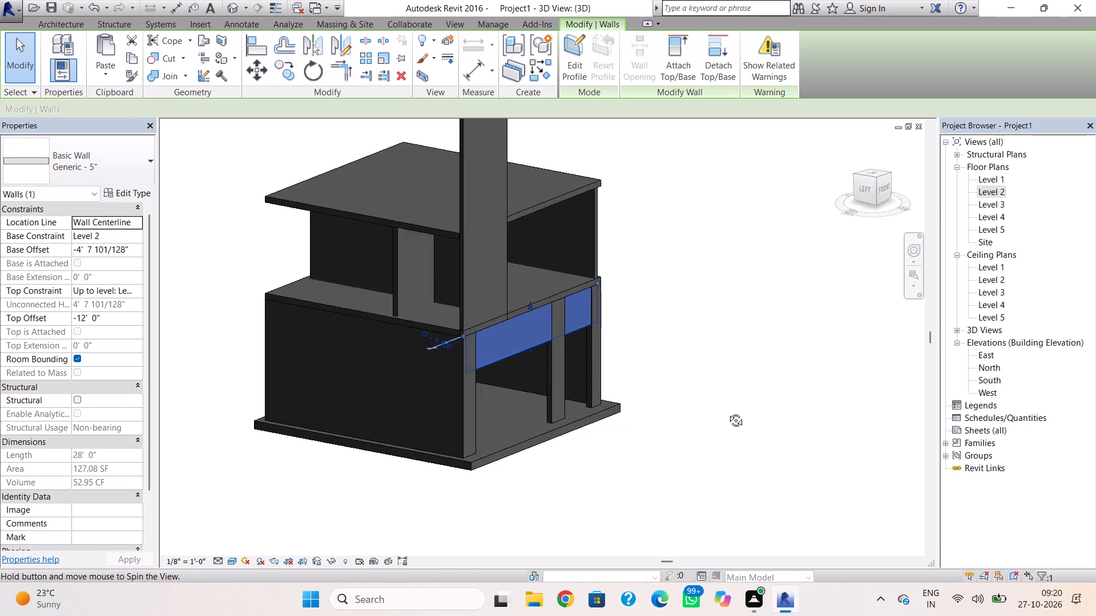
right_click_drag(727, 412, 812, 381, "shift")
right_click(707, 390)
right_click_drag(706, 392, 645, 403, "shift")
right_click_drag(756, 389, 707, 388, "shift")
key("Right")
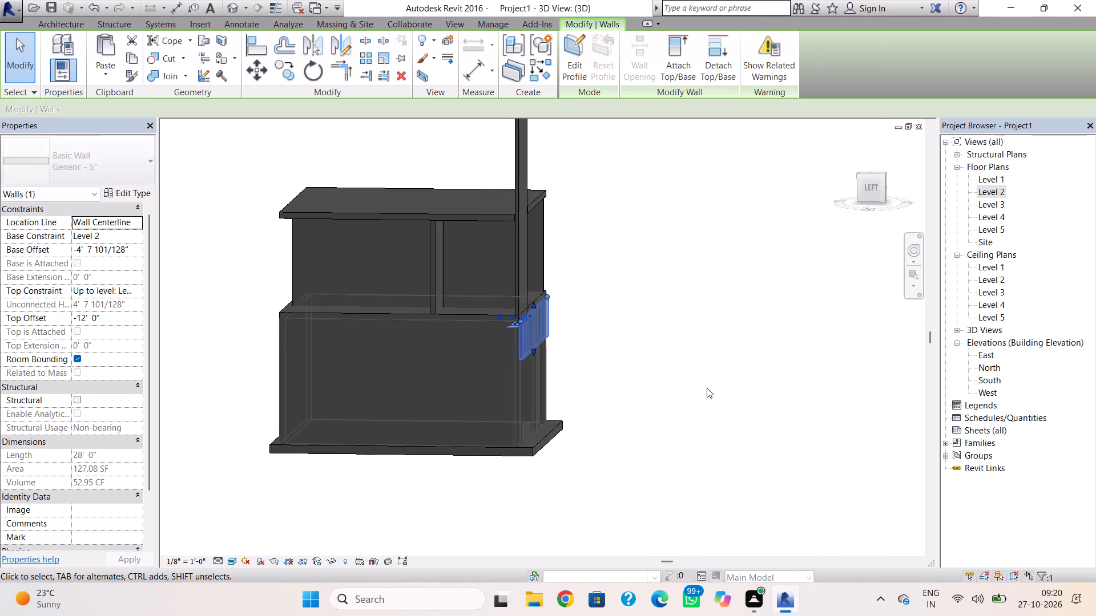
key("Right")
key("Left")
key("Left")
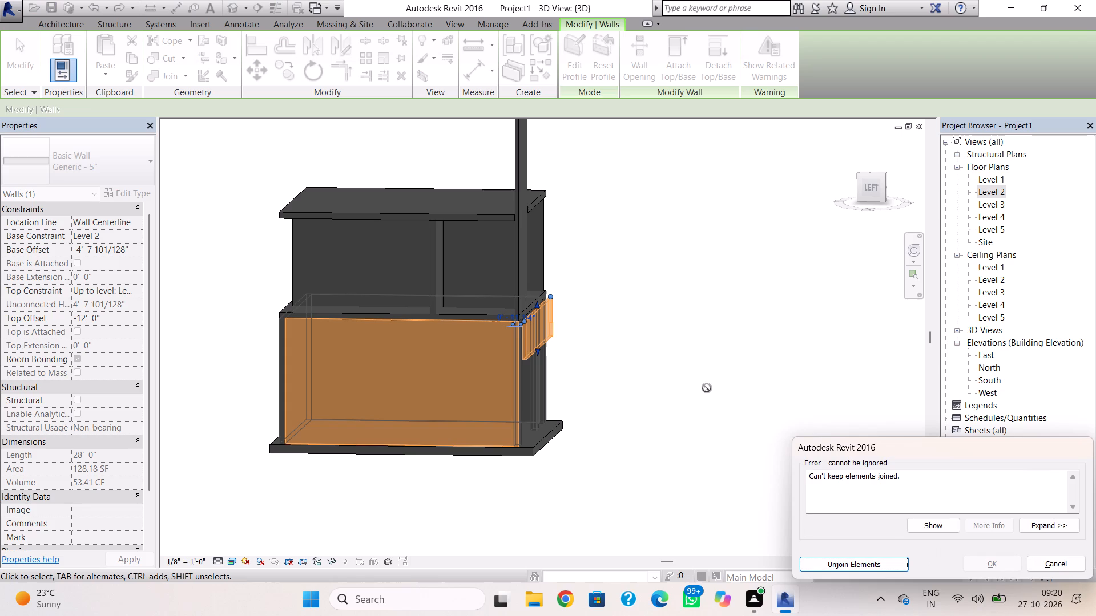
left_click(1062, 566)
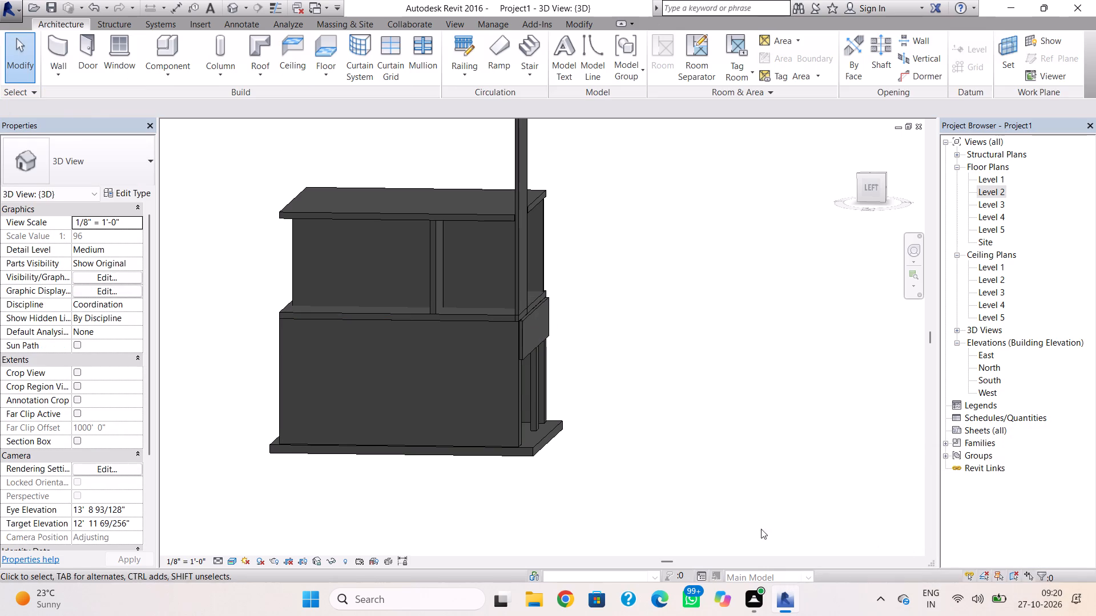
In the Level 2 floor plan, copy the four Generic - 8" walls and paste them aligned to Level 3.
right_click_drag(855, 517, 611, 540, "shift")
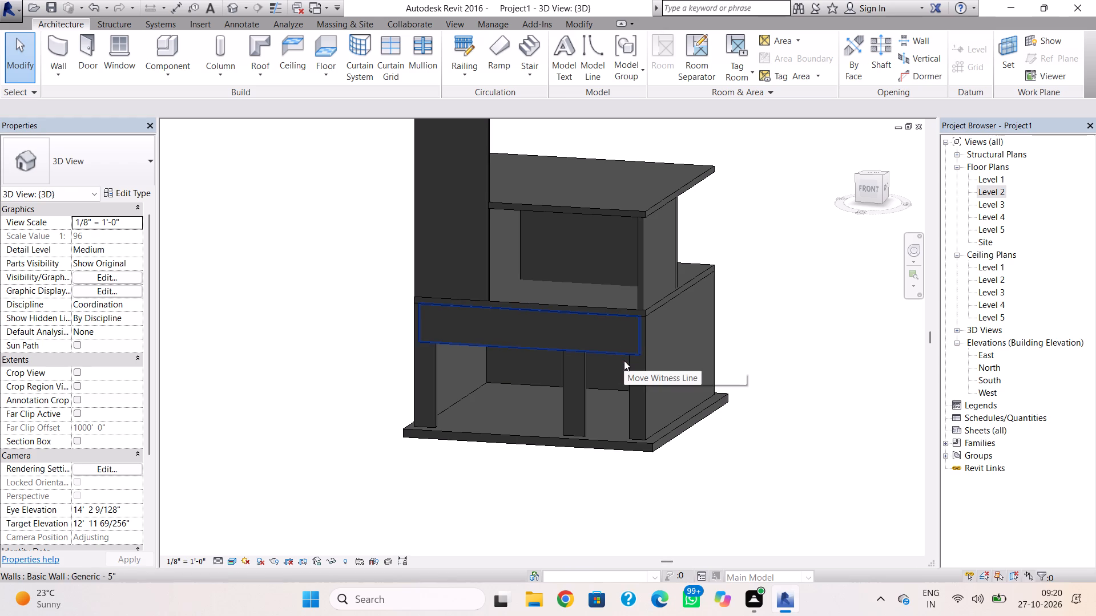
right_click_drag(624, 360, 647, 319, "shift")
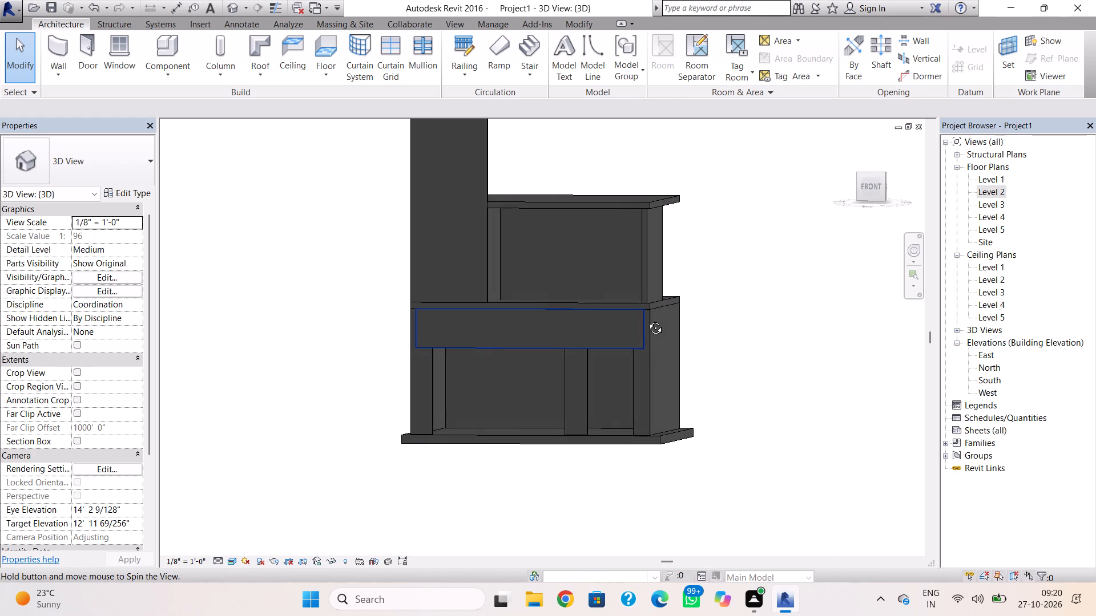
right_click_drag(647, 319, 674, 322, "shift")
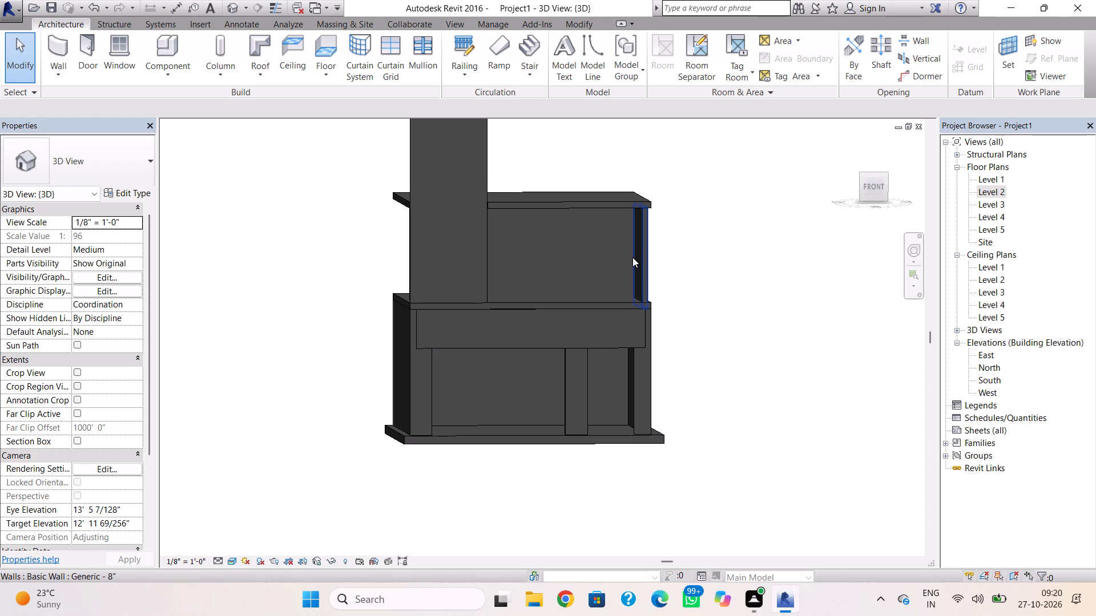
left_click(990, 192)
left_click(990, 192)
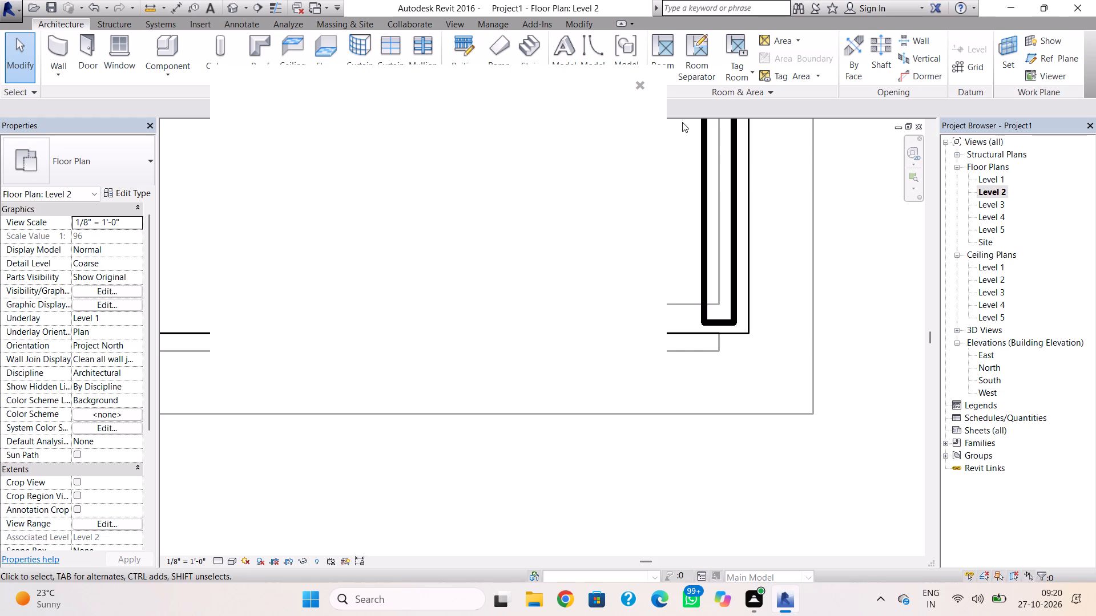
left_click(642, 84)
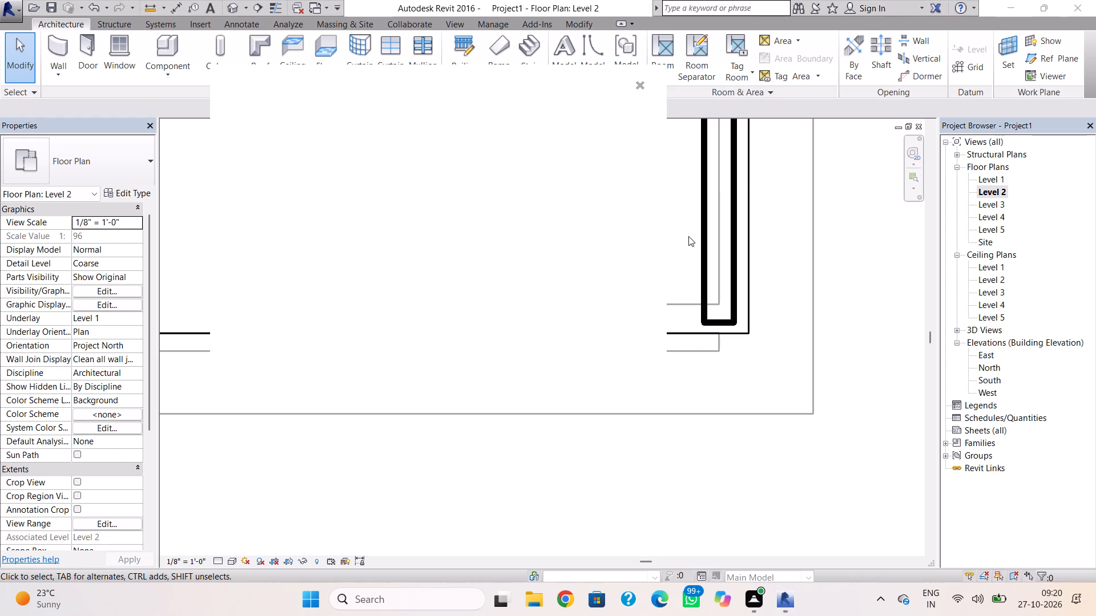
scroll(704, 255, "down", 6)
middle_click_drag(714, 359, 743, 433)
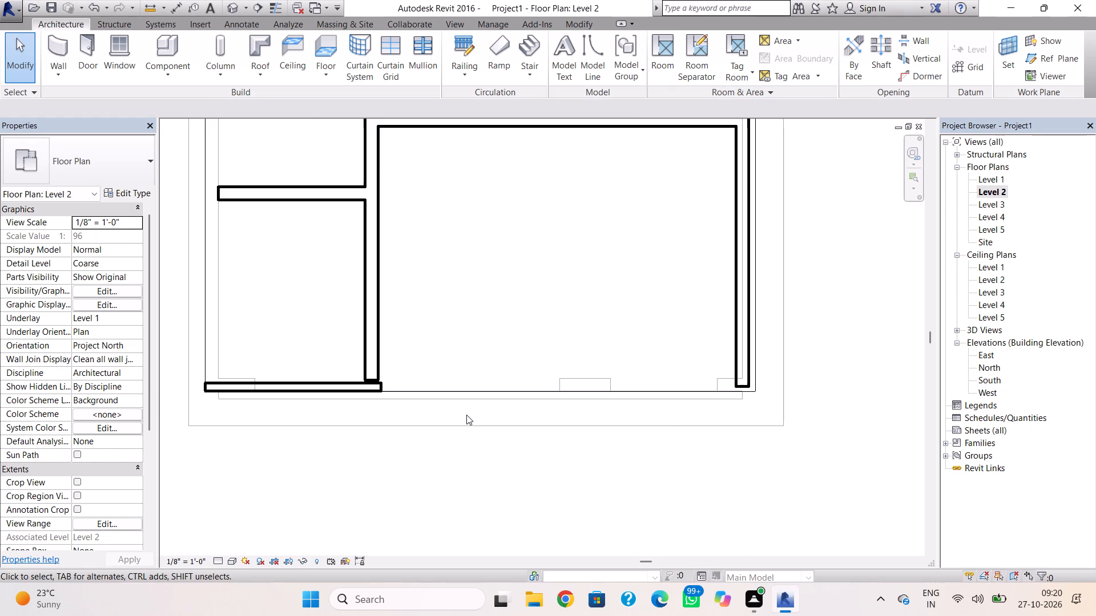
scroll(466, 415, "down", 3)
middle_click_drag(466, 415, 475, 497)
left_click(418, 455)
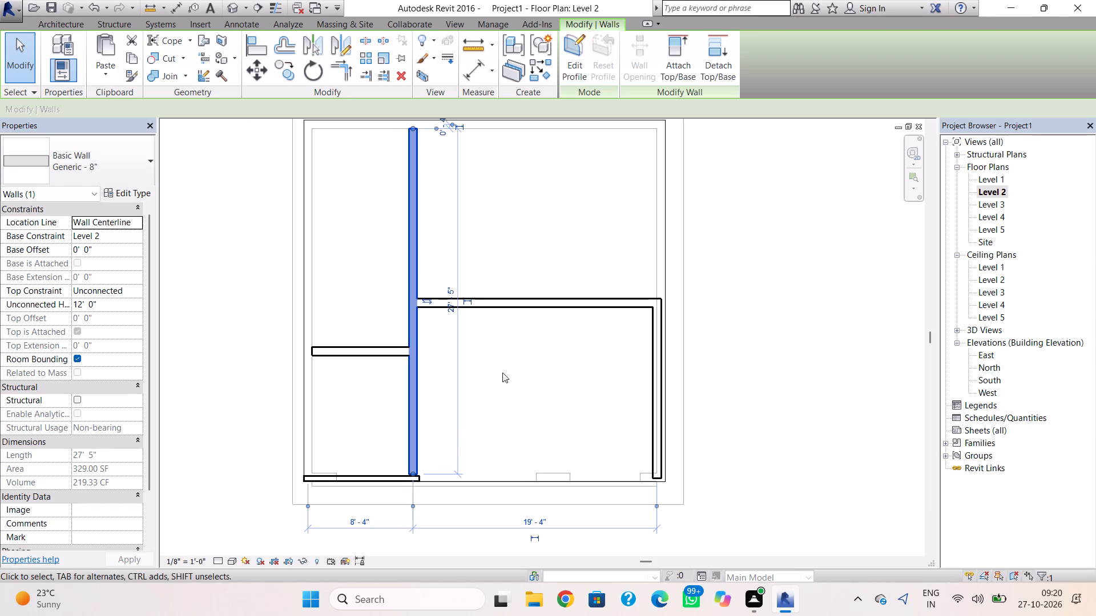
left_click(535, 311, "ctrl")
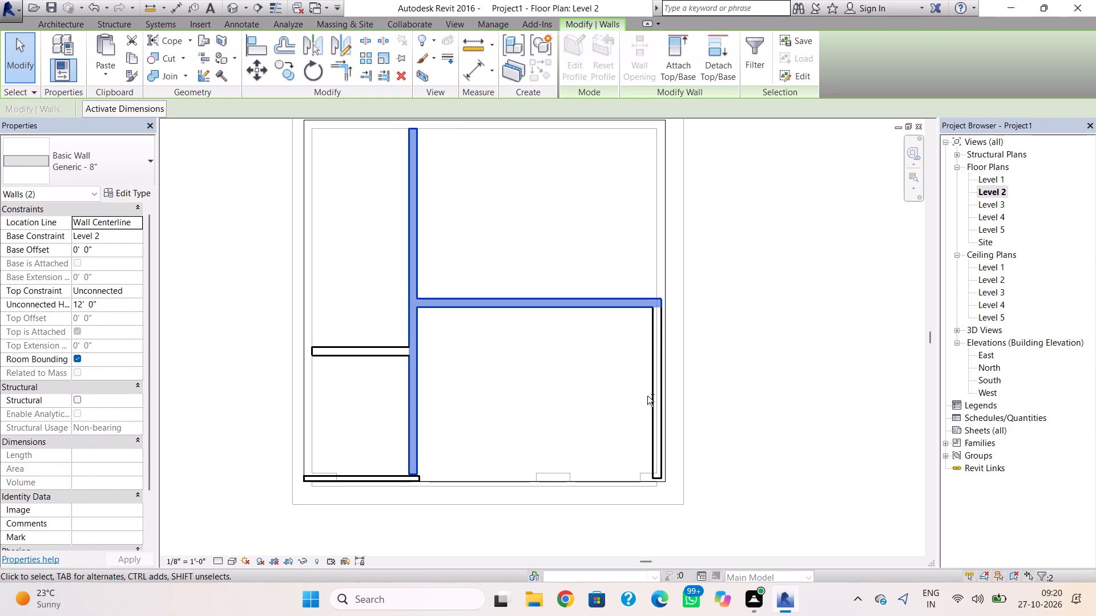
left_click(657, 404, "ctrl")
left_click(390, 360, "ctrl")
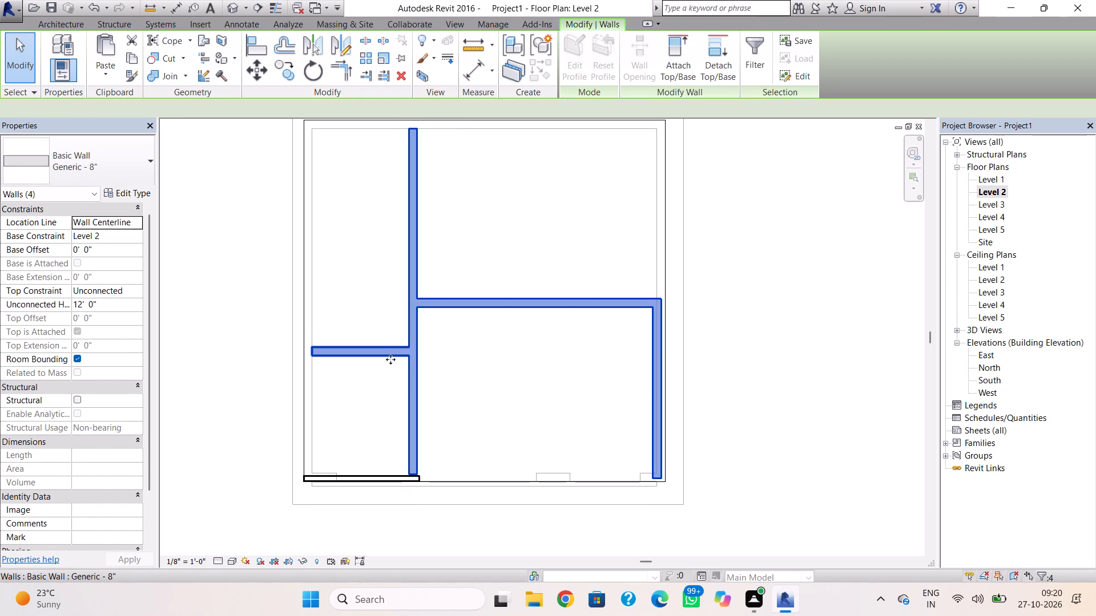
left_click(127, 62)
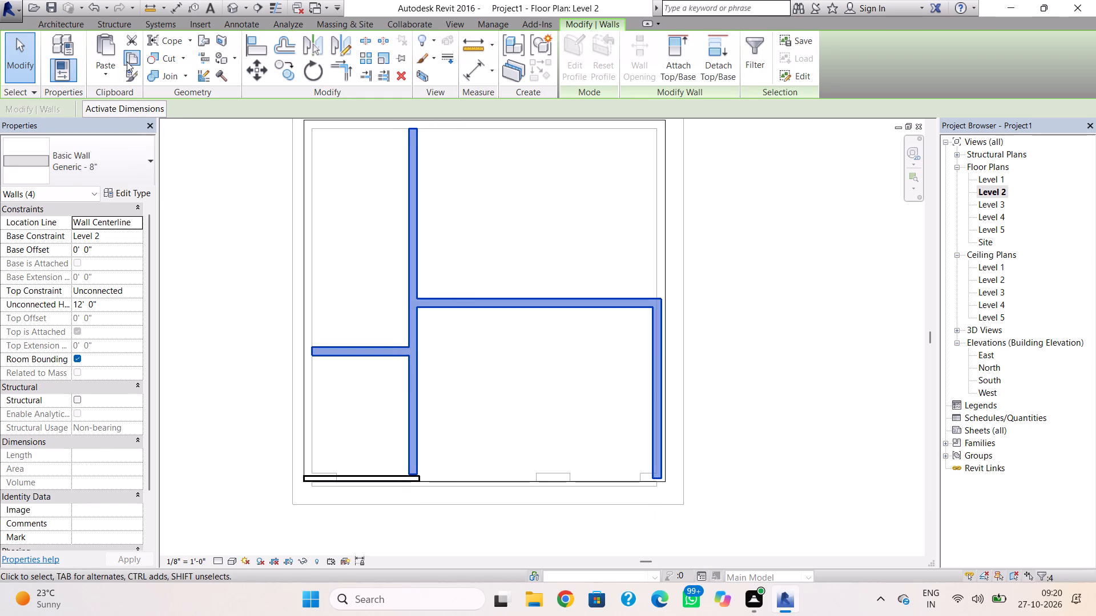
left_click(117, 78)
left_click(151, 122)
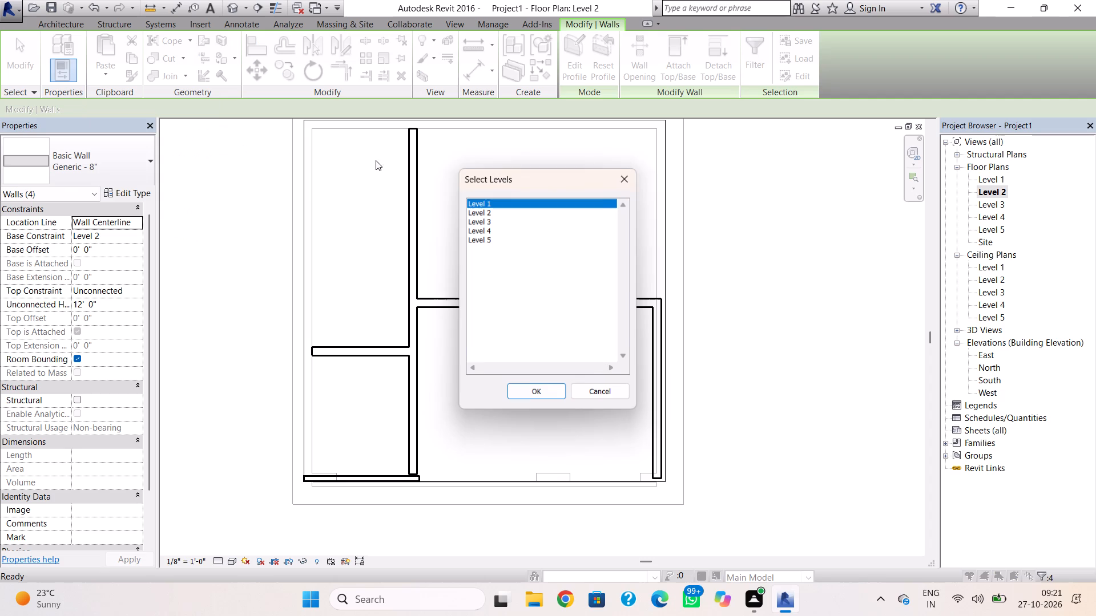
left_click(495, 222)
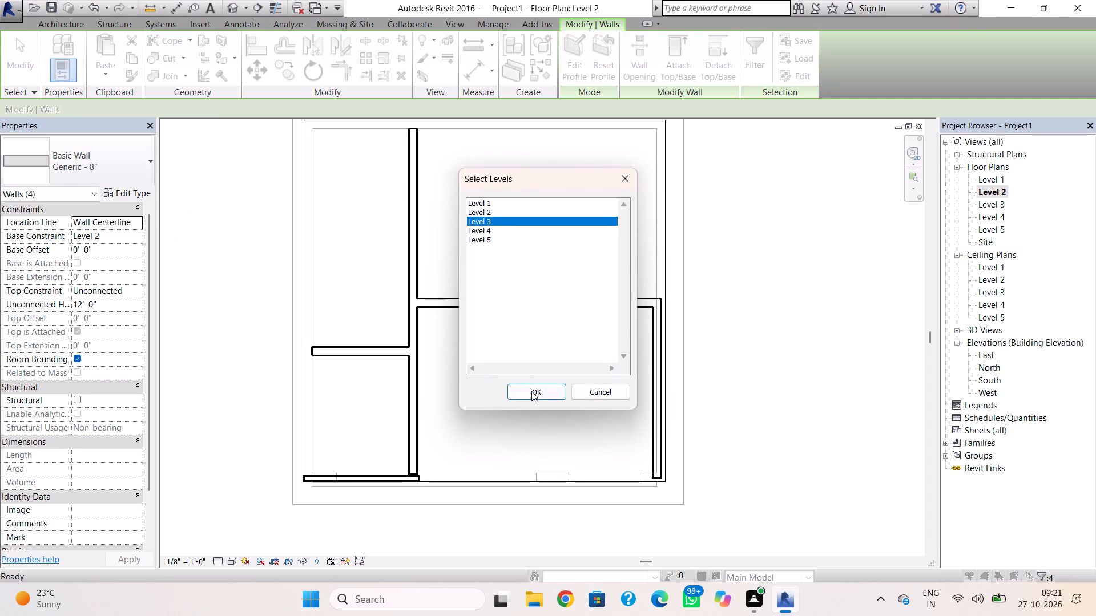
left_click(531, 391)
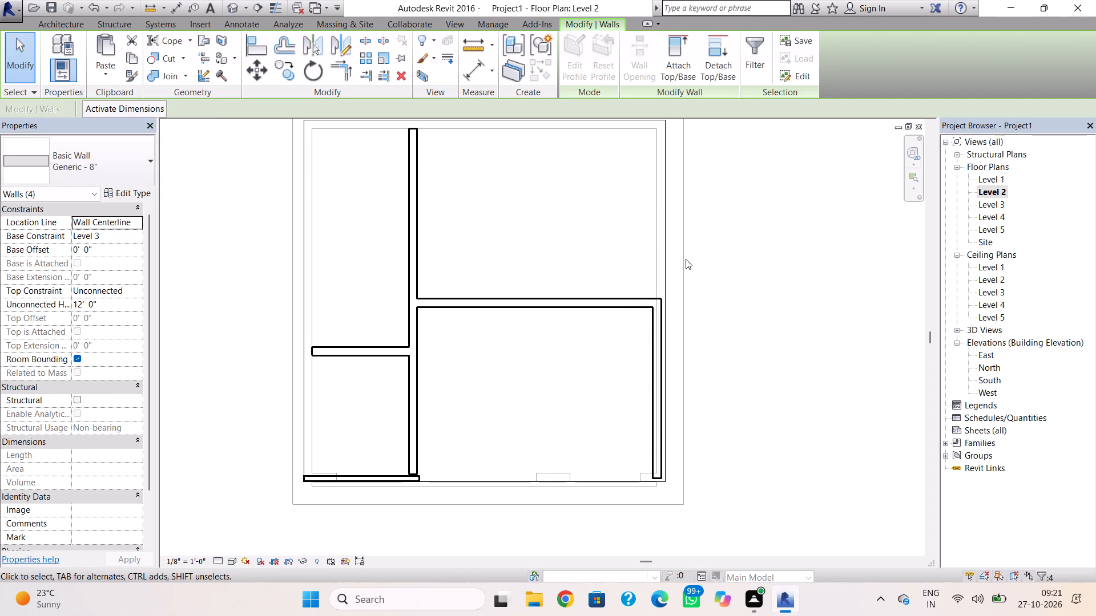
Copy the Generic - 9" roof slab on Level 2 and paste it aligned to Level 4.
left_click(686, 259)
left_click(684, 265)
left_click(663, 274)
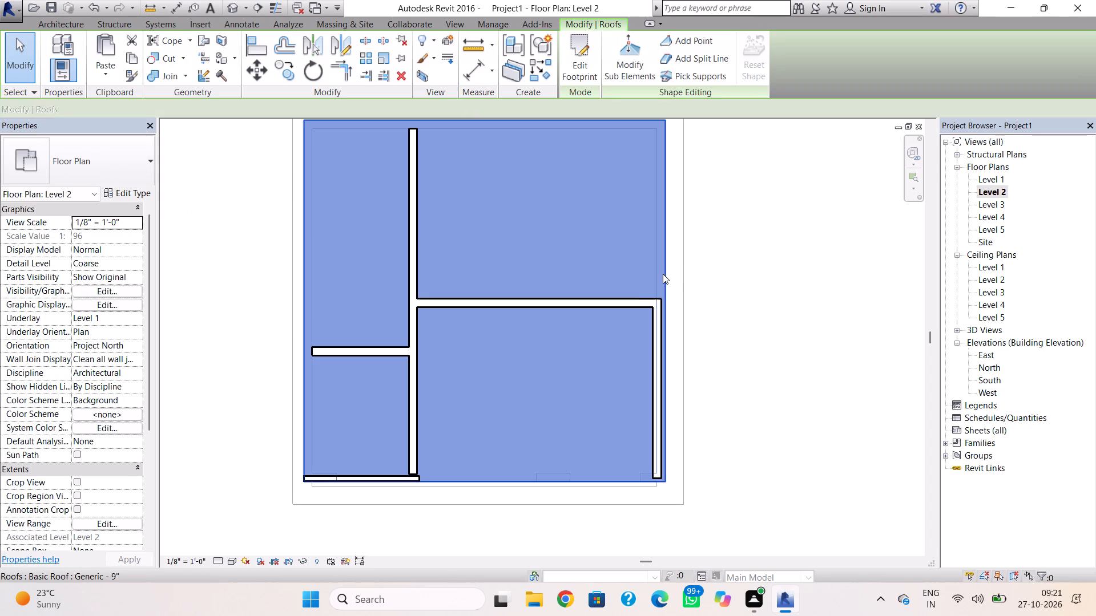
left_click(134, 62)
left_click(108, 75)
left_click(130, 122)
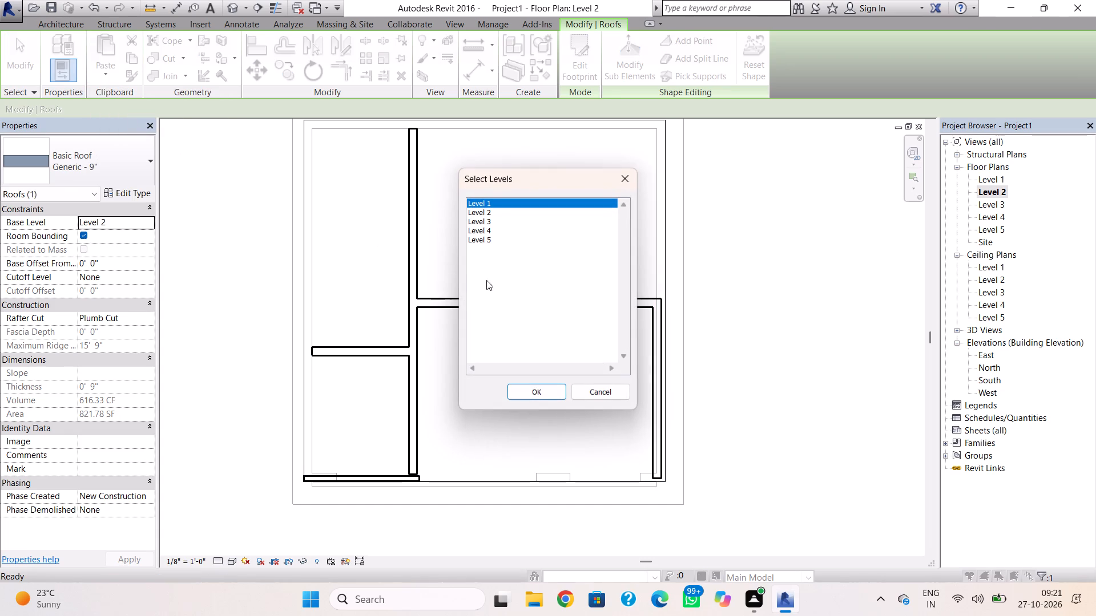
left_click(483, 229)
left_click(522, 388)
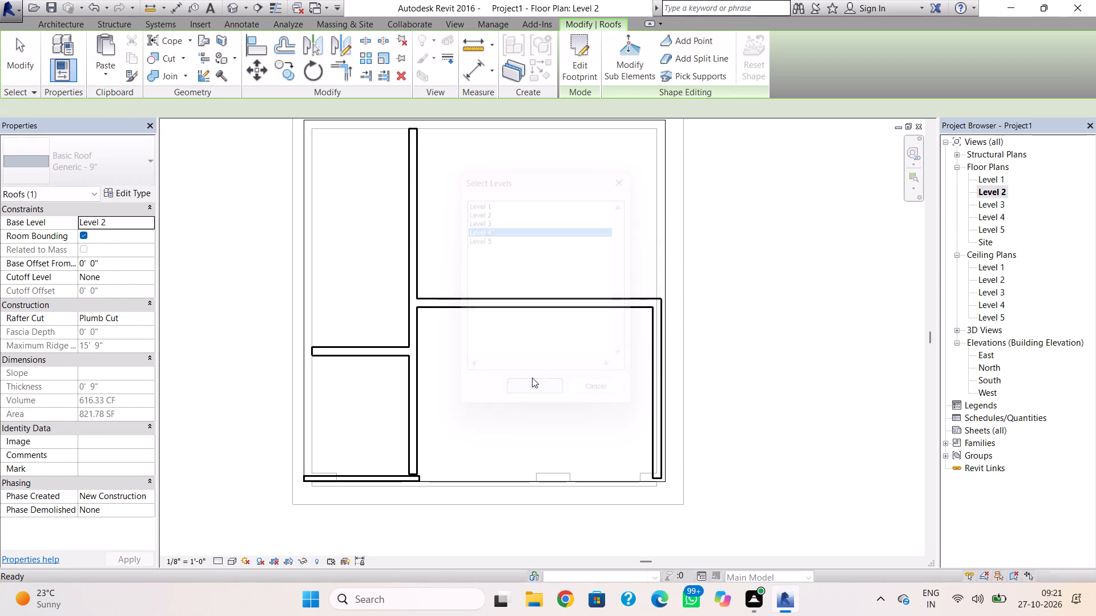
Inspect the copied upper-storey walls and the new top slab from several sides in 3D.
left_click(234, 8)
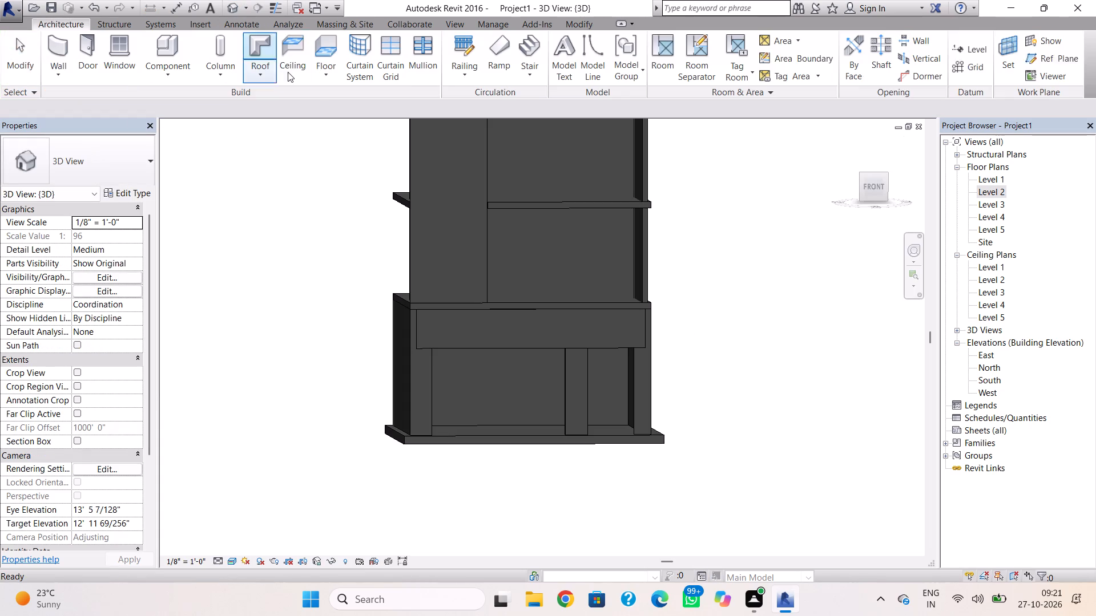
scroll(578, 327, "down", 1)
middle_click_drag(581, 337, 576, 490)
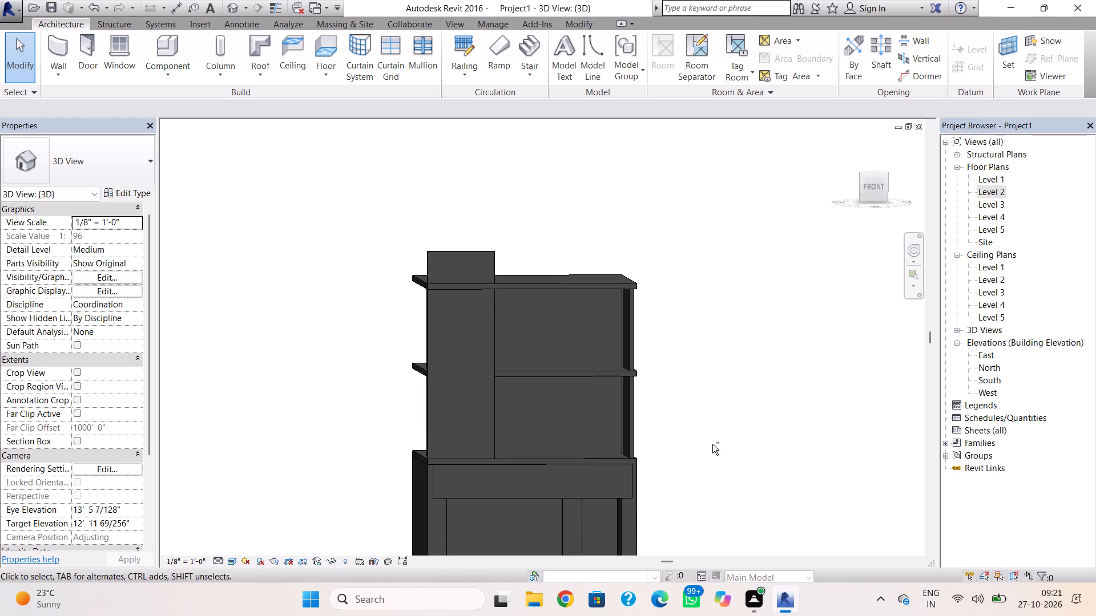
right_click_drag(708, 445, 651, 554, "shift")
right_click_drag(723, 493, 505, 459, "shift")
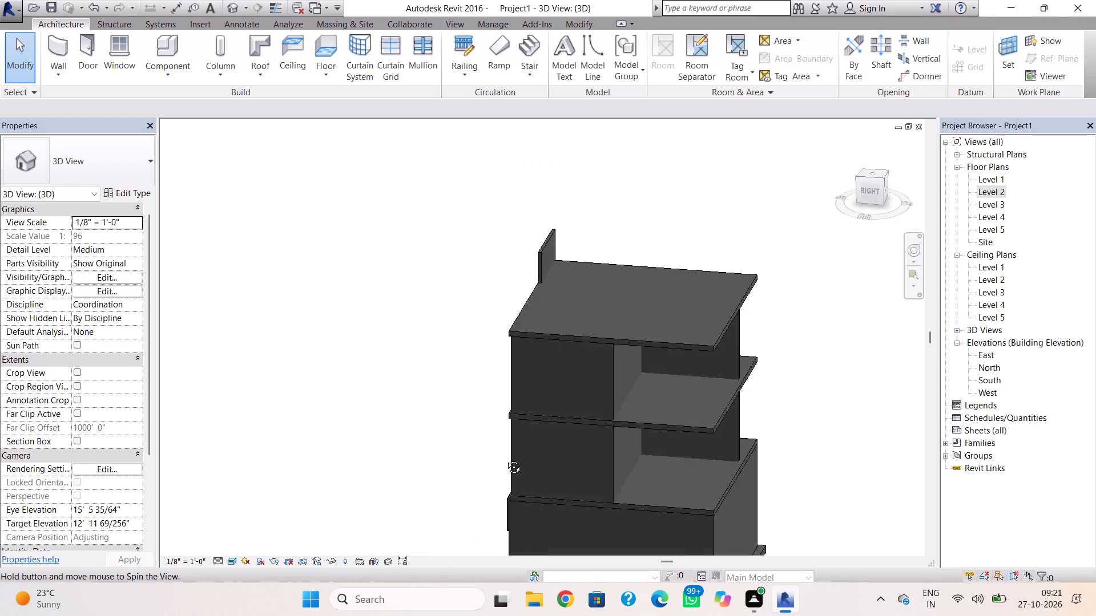
right_click_drag(505, 459, 792, 422, "shift")
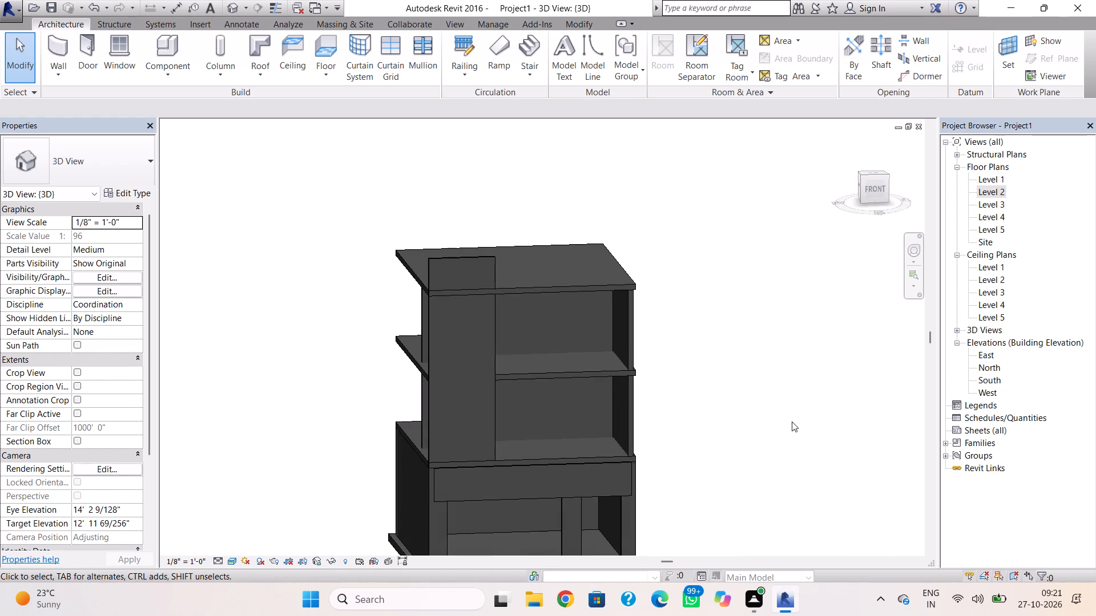
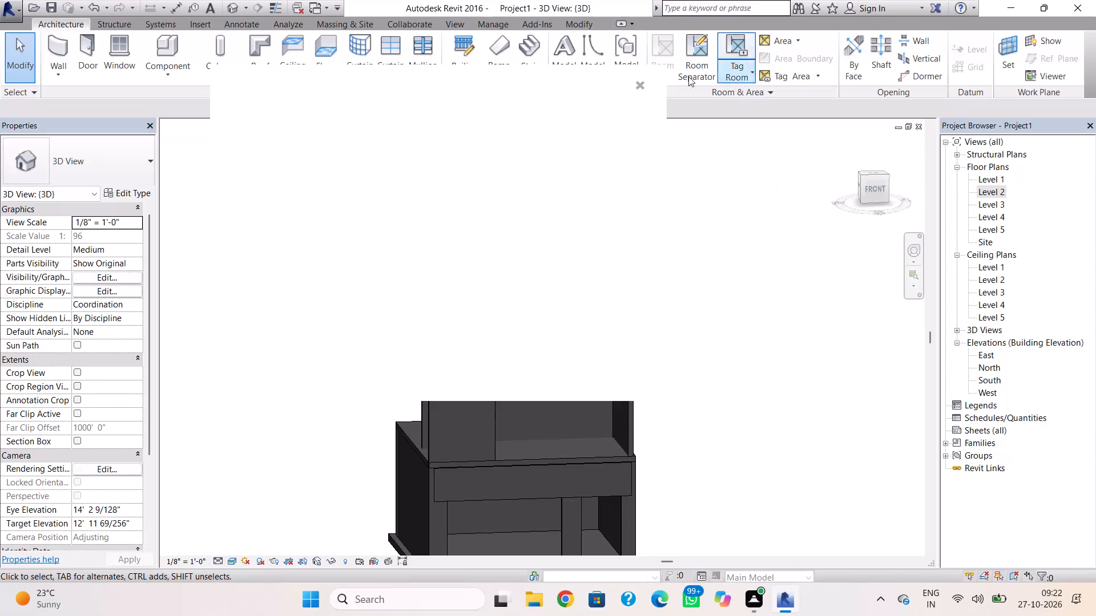
In the East elevation, add a new level offset 12' above Level 5 by picking the Level 5 line.
left_click(639, 88)
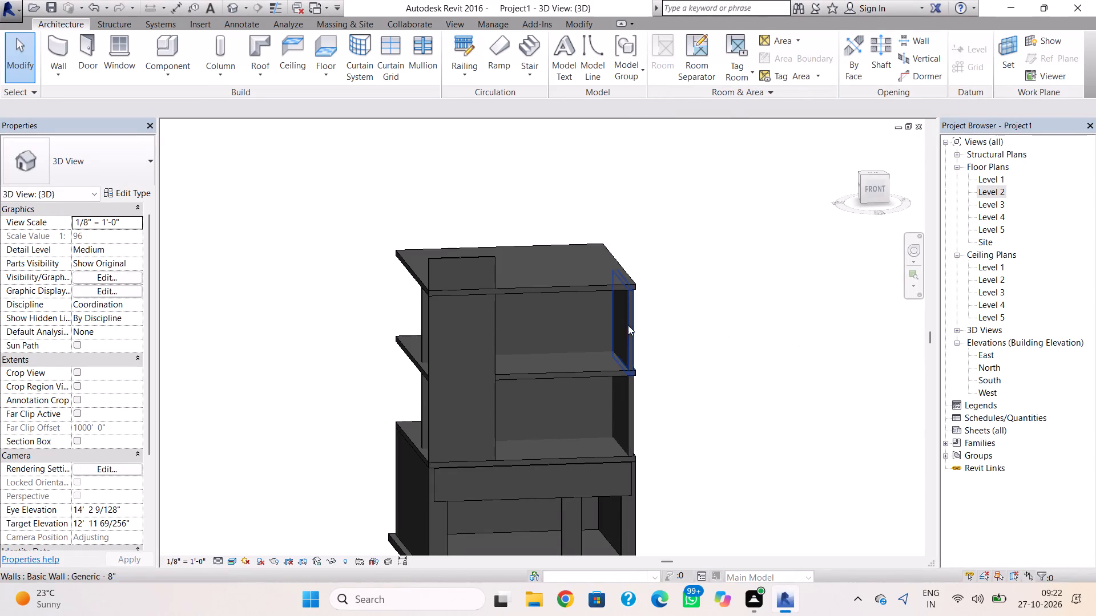
left_click(988, 266)
double_click(989, 356)
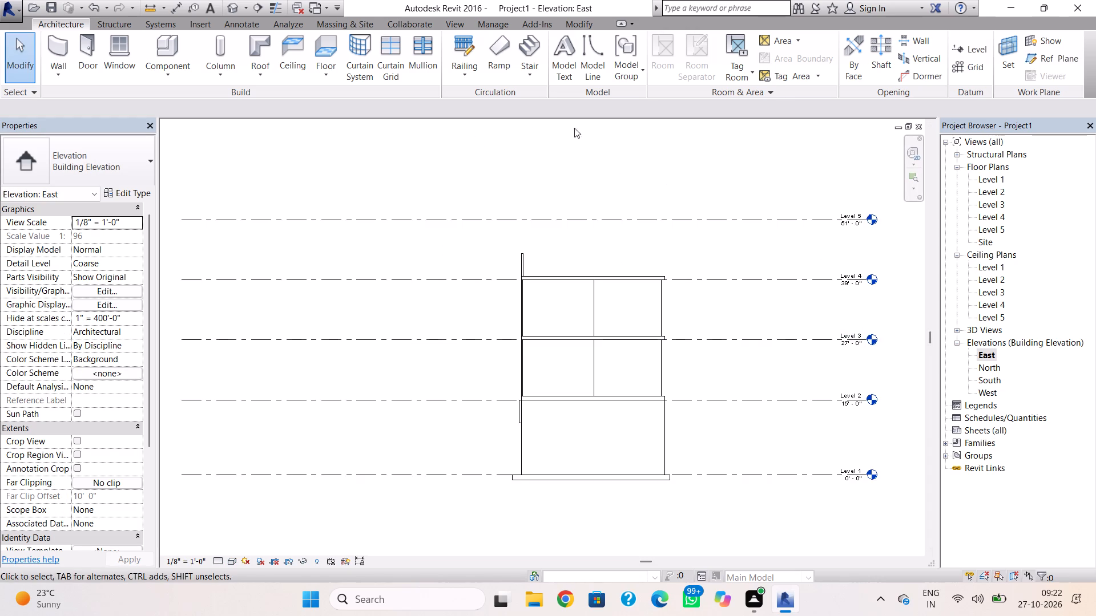
left_click(964, 48)
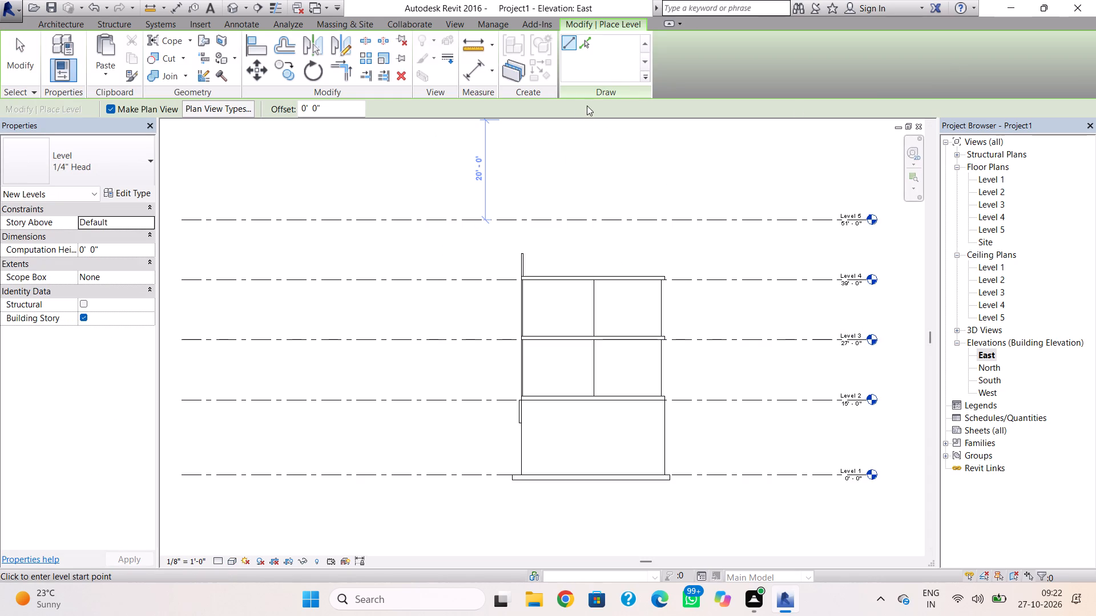
left_click(589, 43)
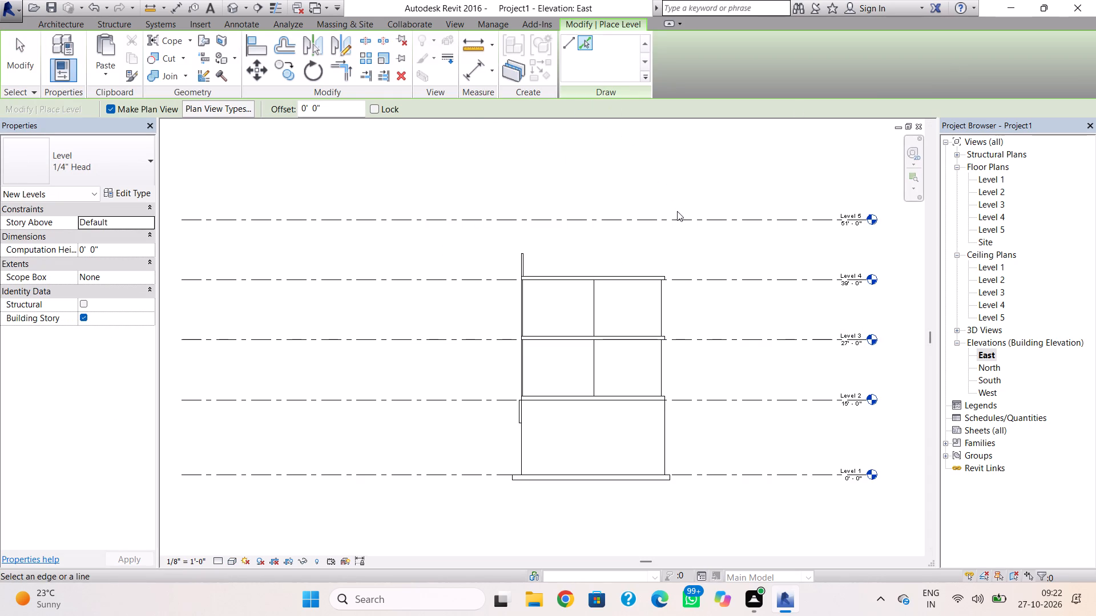
left_click(329, 108)
left_click_drag(329, 108, 277, 117)
type("12'")
key("Return")
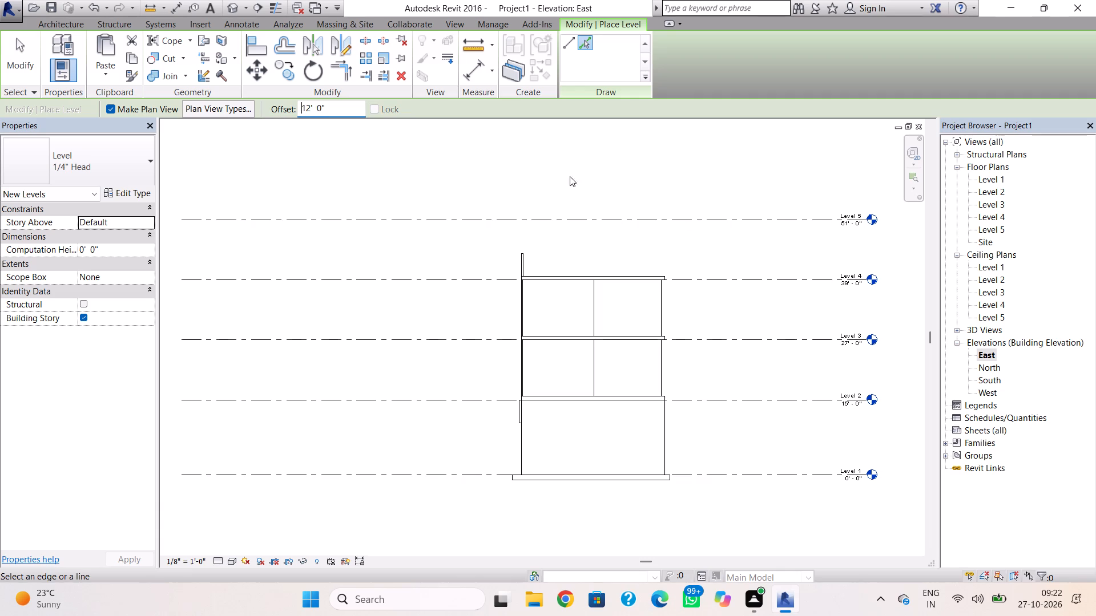
left_click(606, 214)
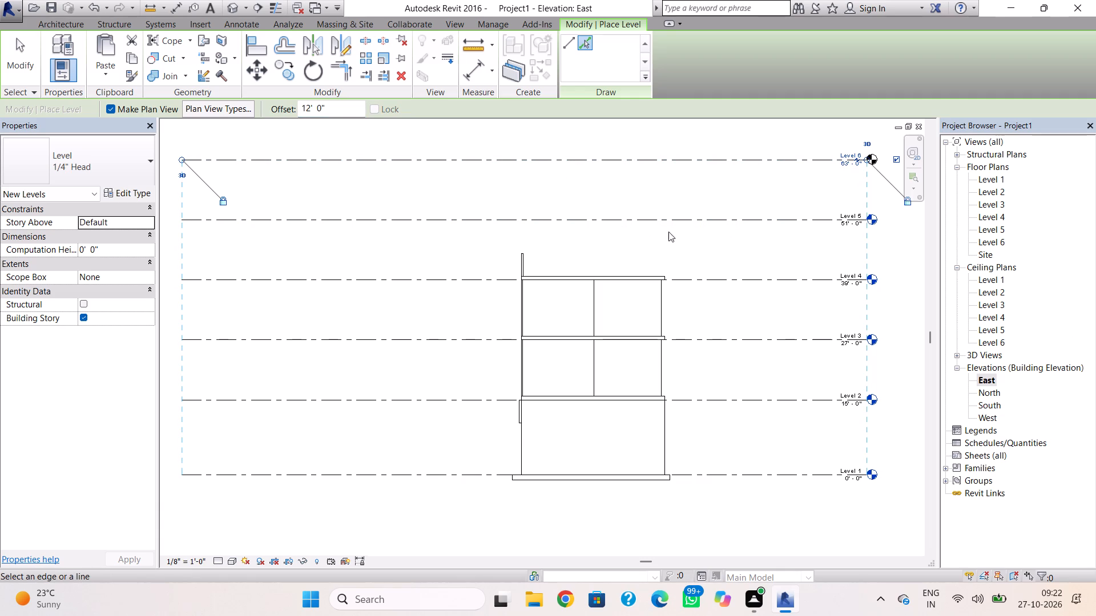
key("Escape")
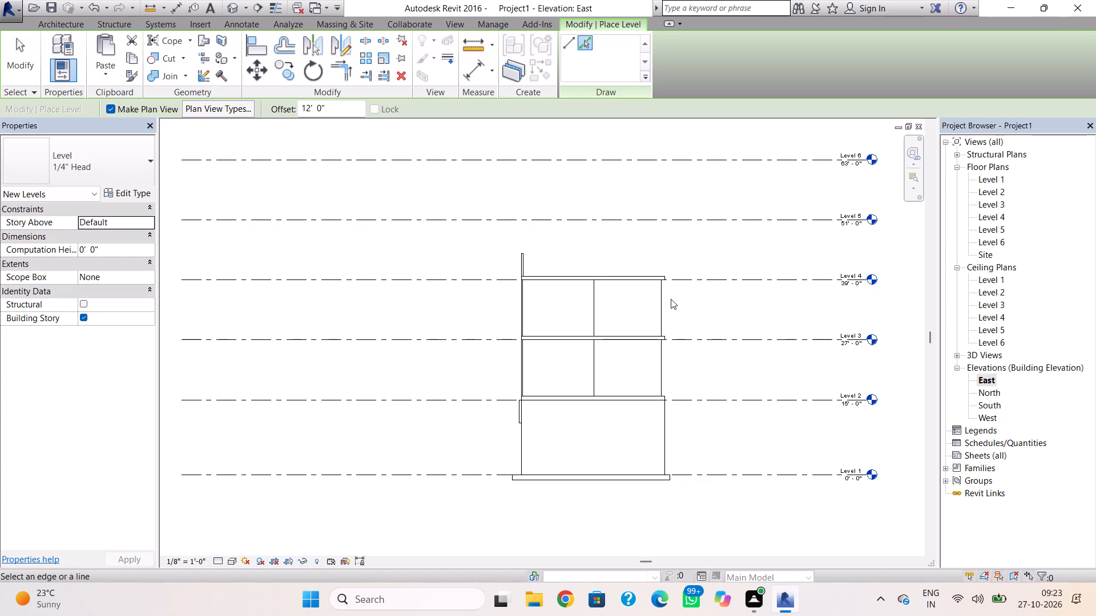
key("Escape")
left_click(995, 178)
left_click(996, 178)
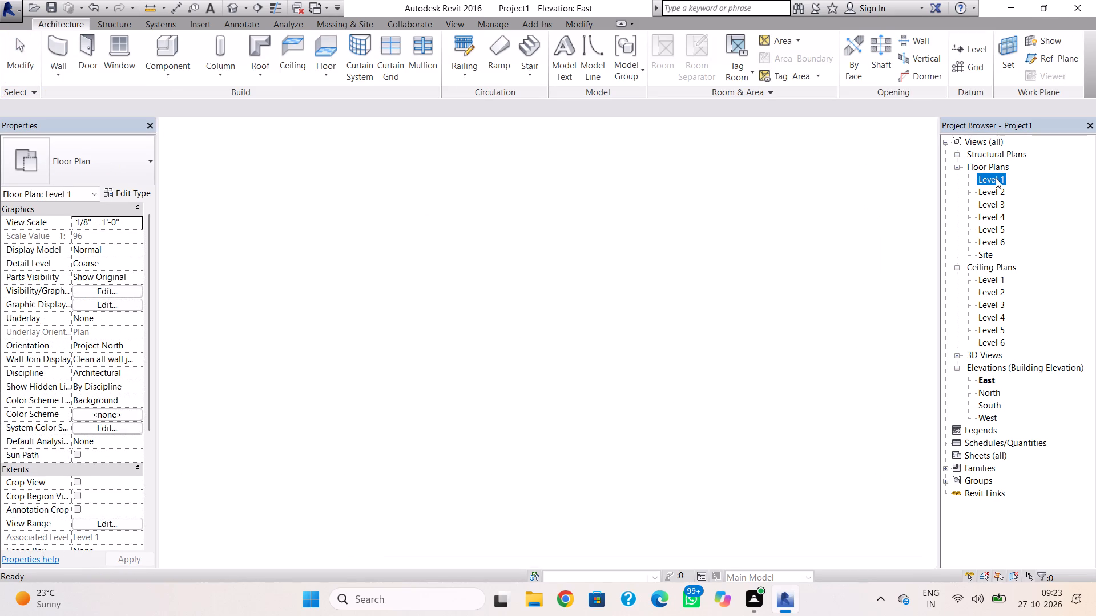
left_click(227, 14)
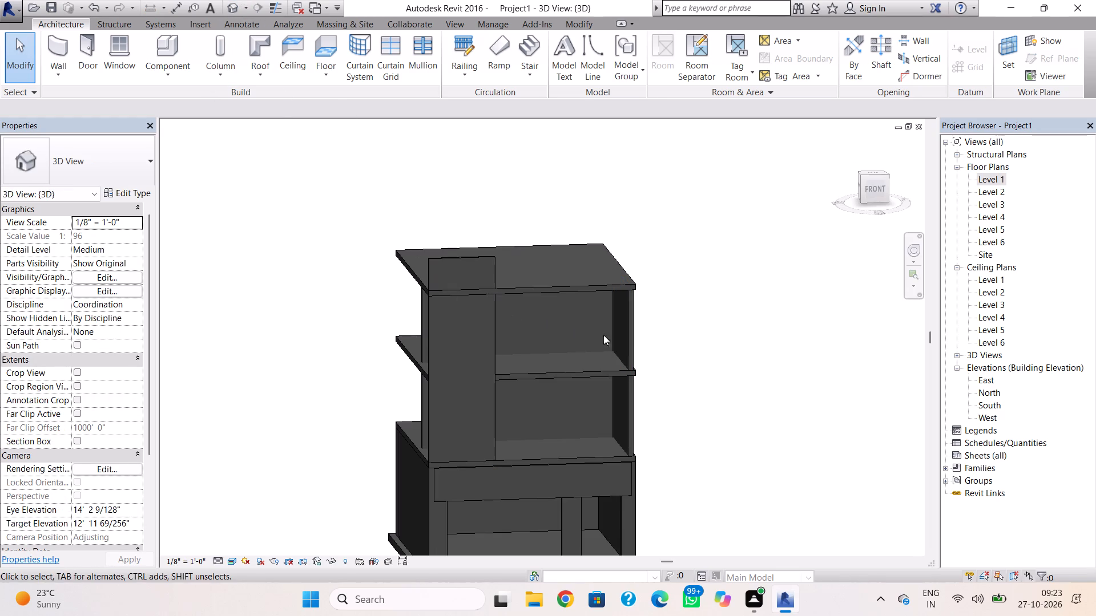
In the Level 3 floor plan, copy the four Generic - 8" walls and paste them aligned to Level 4.
double_click(997, 203)
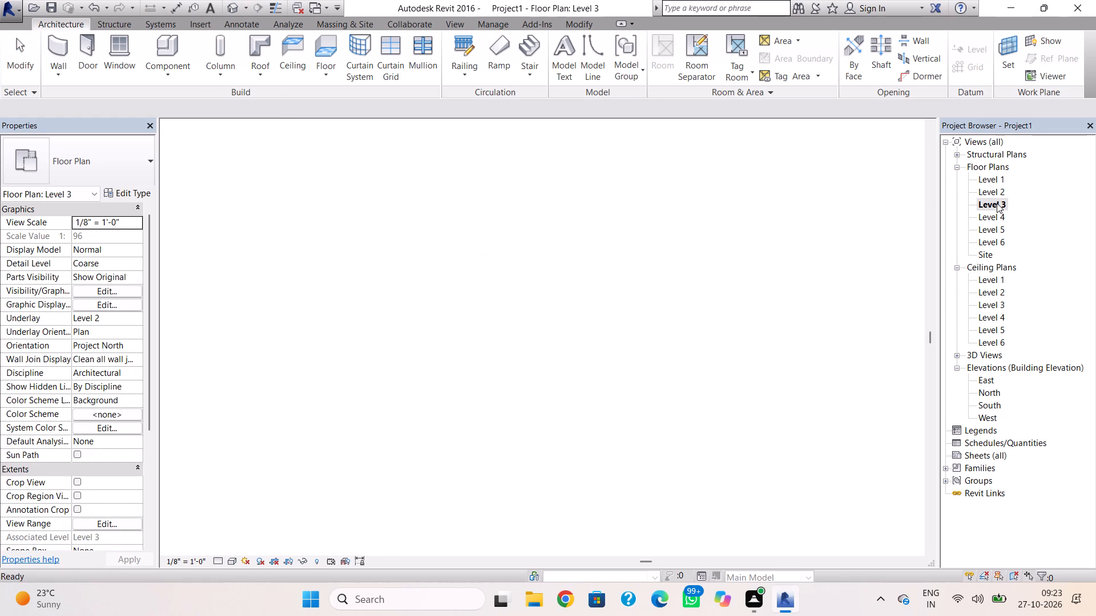
scroll(587, 341, "down", 2)
middle_click_drag(586, 347, 543, 475)
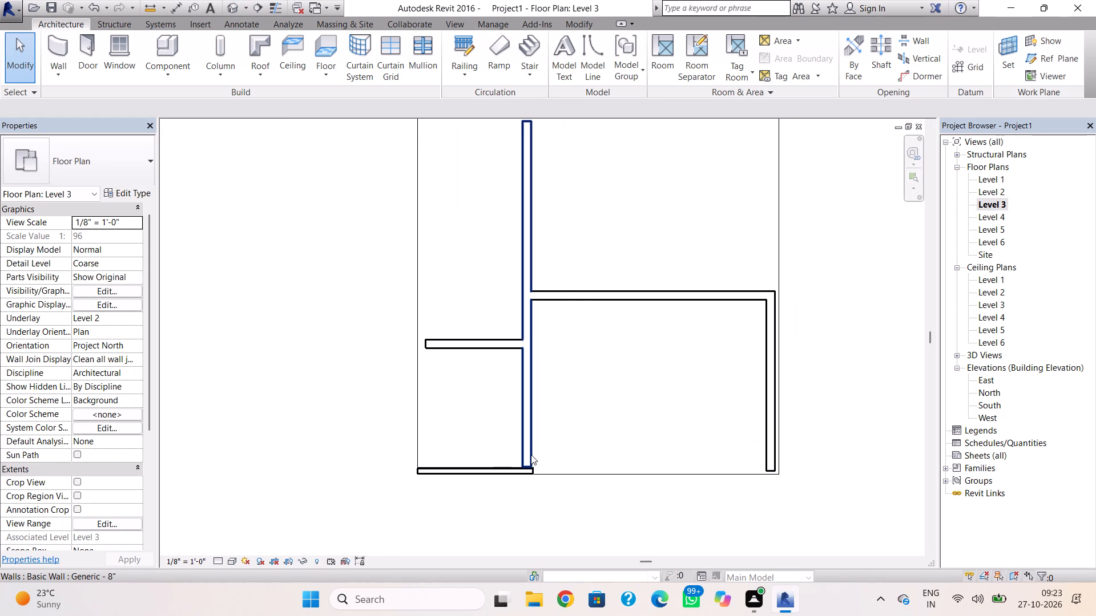
left_click(531, 454)
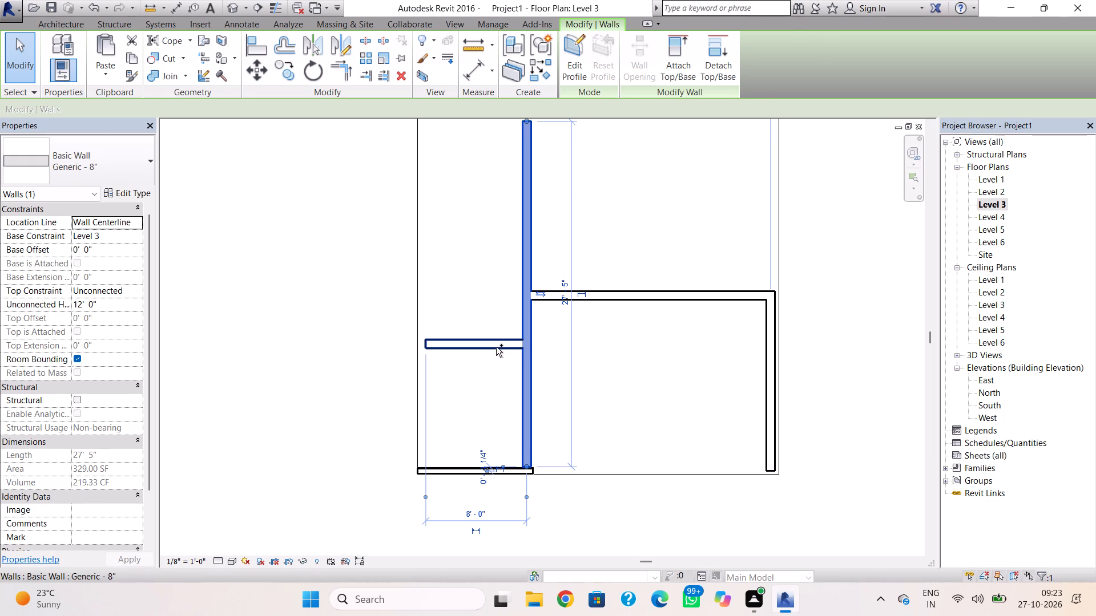
left_click(496, 347, "ctrl")
left_click(626, 297, "ctrl")
left_click(768, 362, "ctrl")
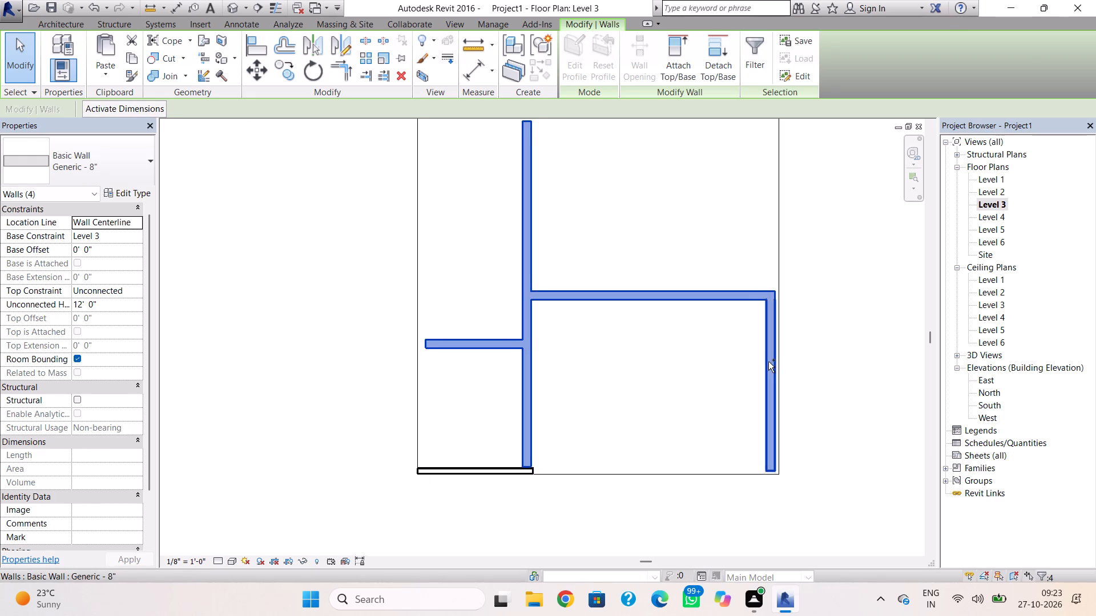
middle_click_drag(761, 378, 725, 526, "ctrl")
scroll(707, 500, "down", 4, "ctrl")
scroll(690, 469, "down", 7)
middle_click_drag(681, 461, 644, 470)
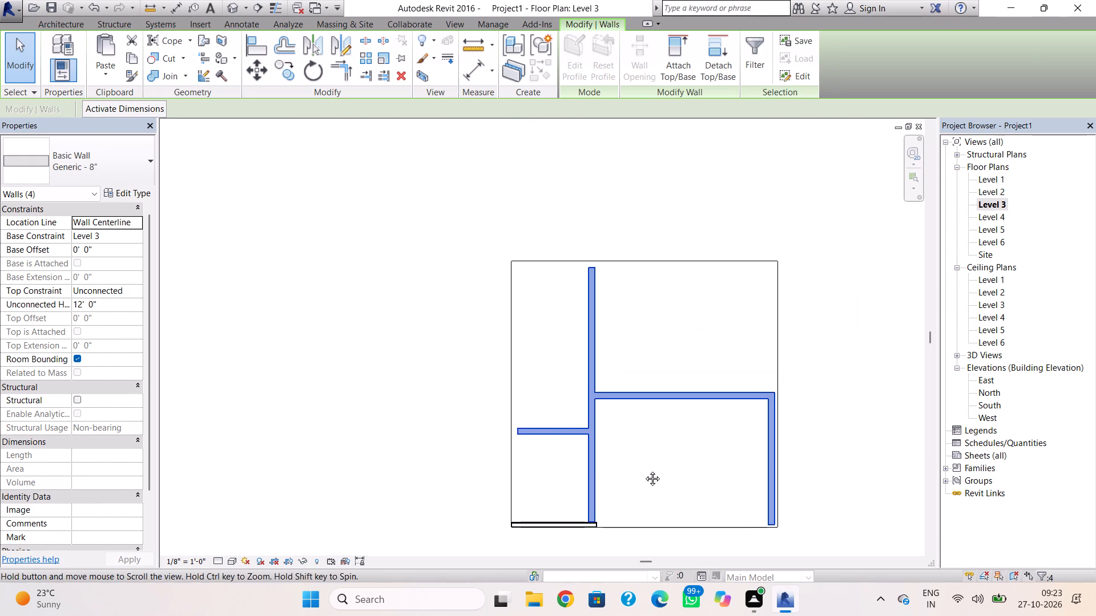
middle_click_drag(644, 470, 638, 467)
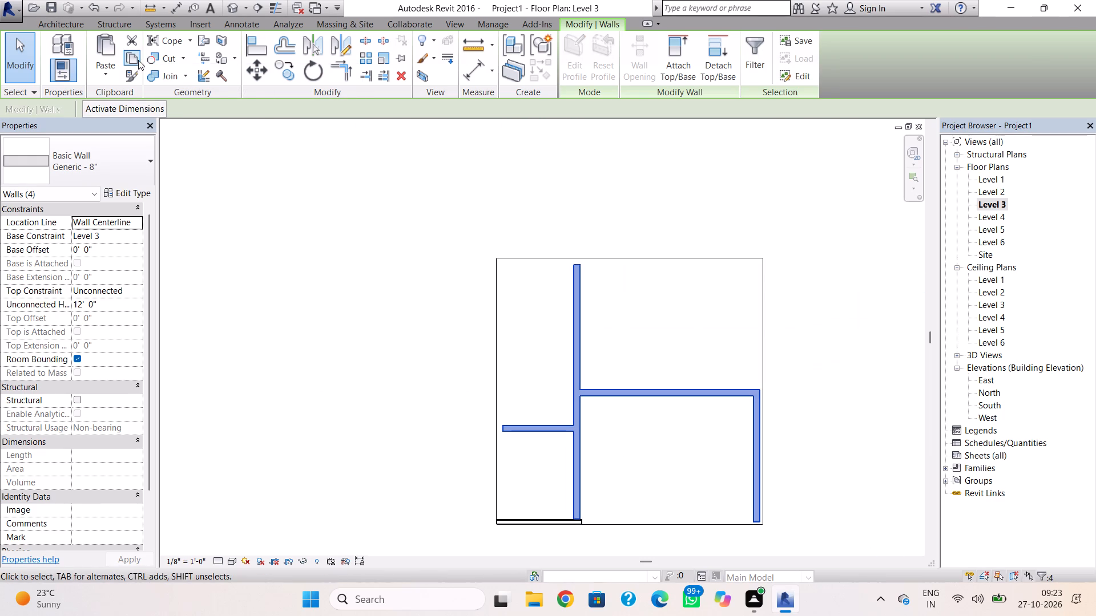
left_click(132, 60)
left_click(119, 65)
left_click(135, 120)
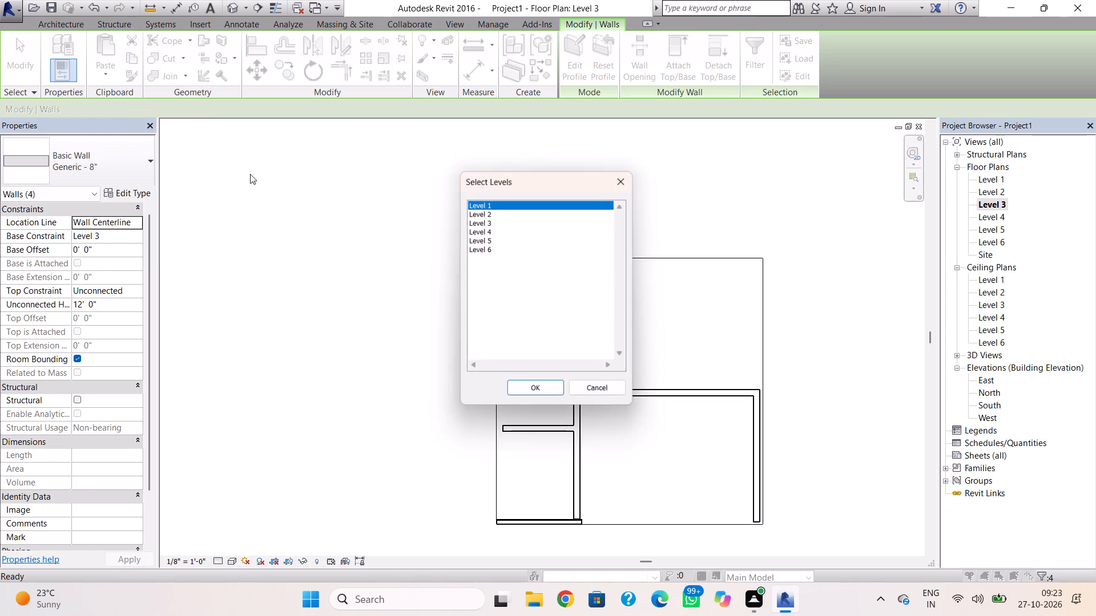
left_click(493, 237)
left_click(492, 232)
left_click(525, 388)
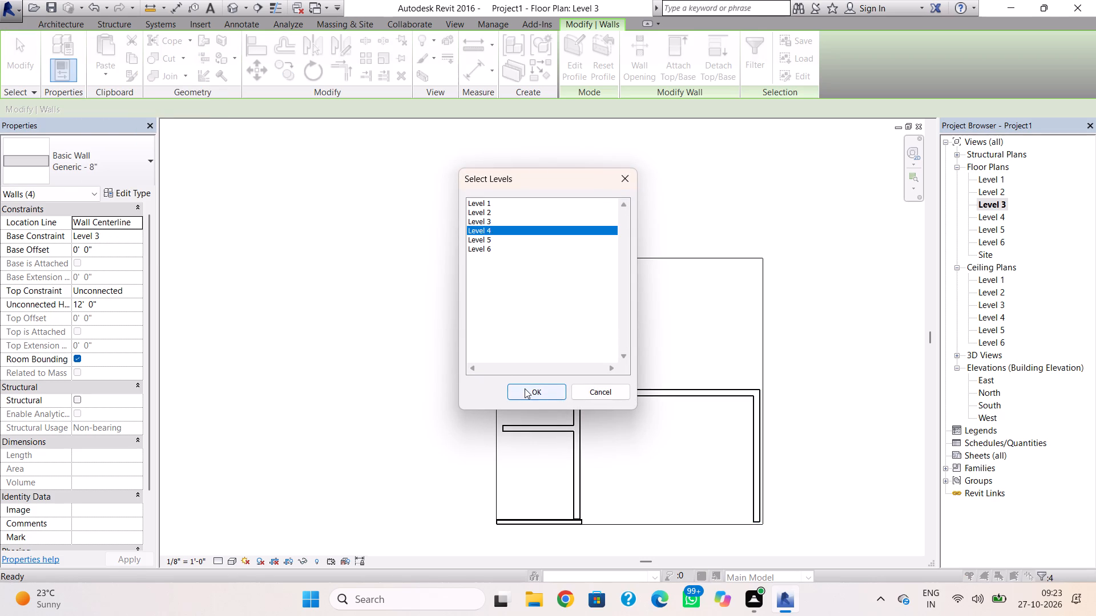
In the 3D view, copy the Generic - 9" roof slab on Level 4 and paste it aligned to Level 5.
left_click(231, 6)
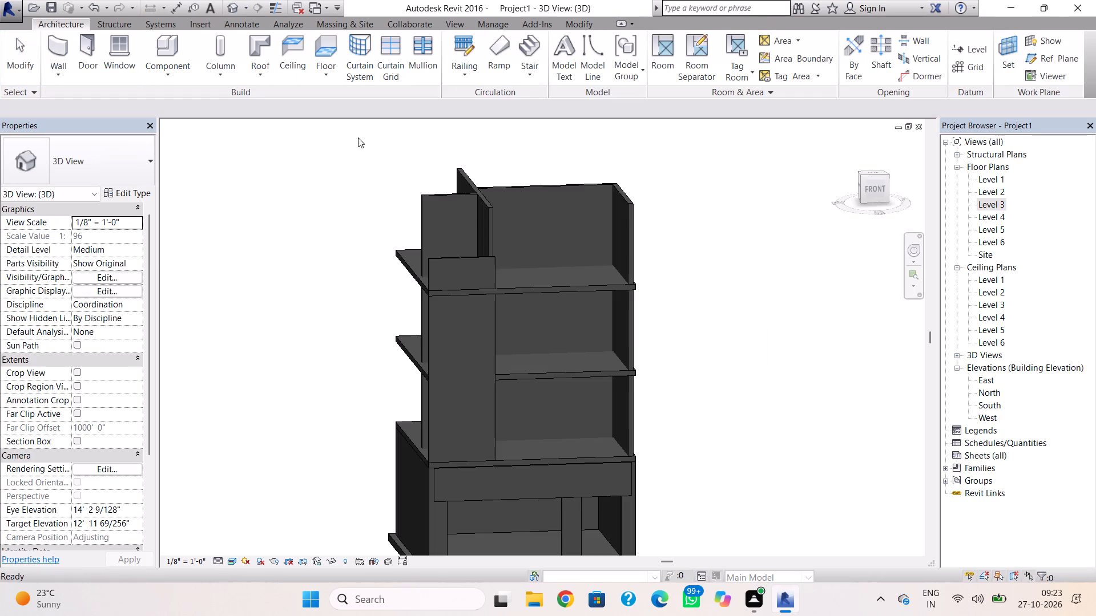
left_click(618, 286)
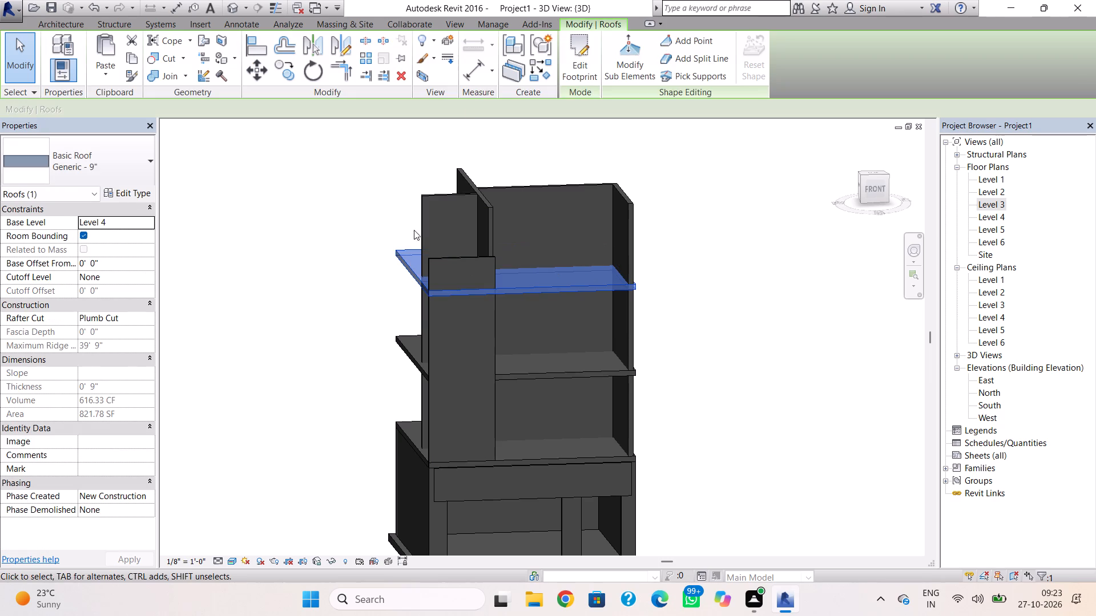
left_click(131, 60)
left_click(104, 75)
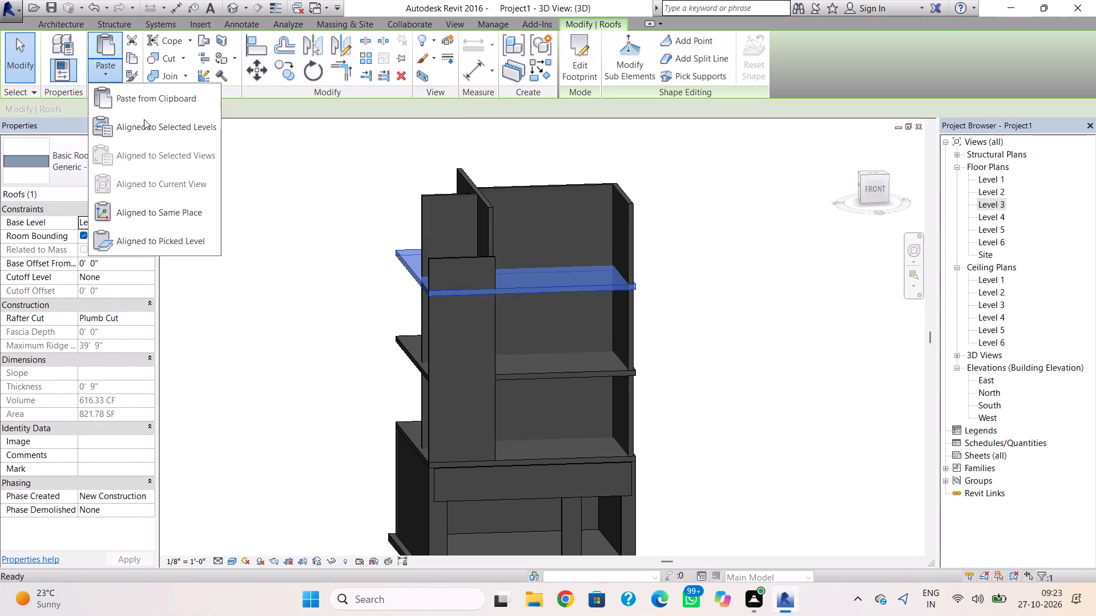
left_click(144, 119)
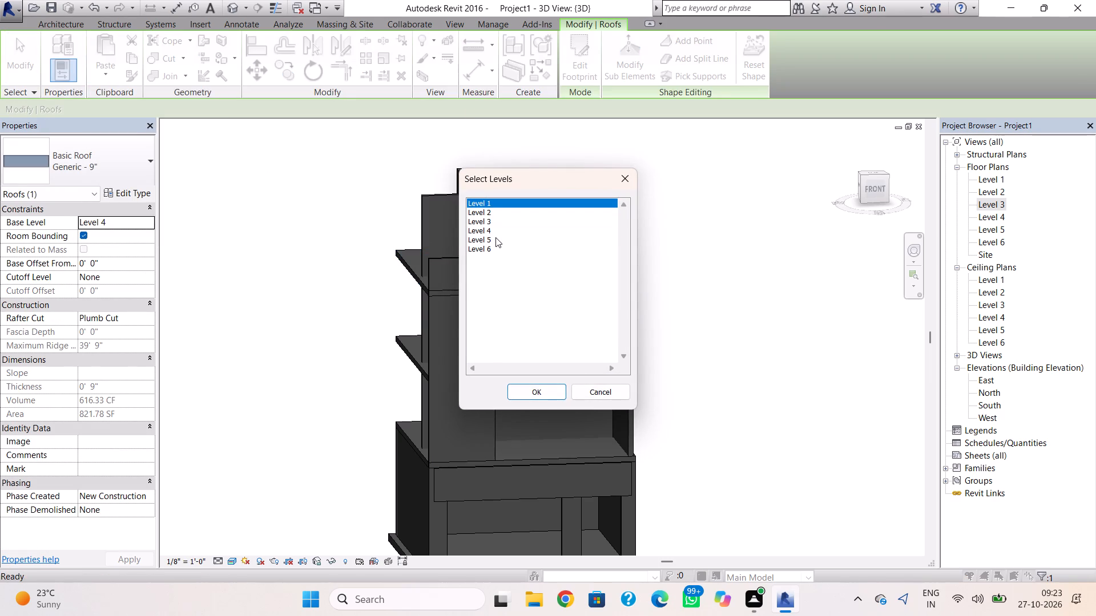
left_click(495, 237)
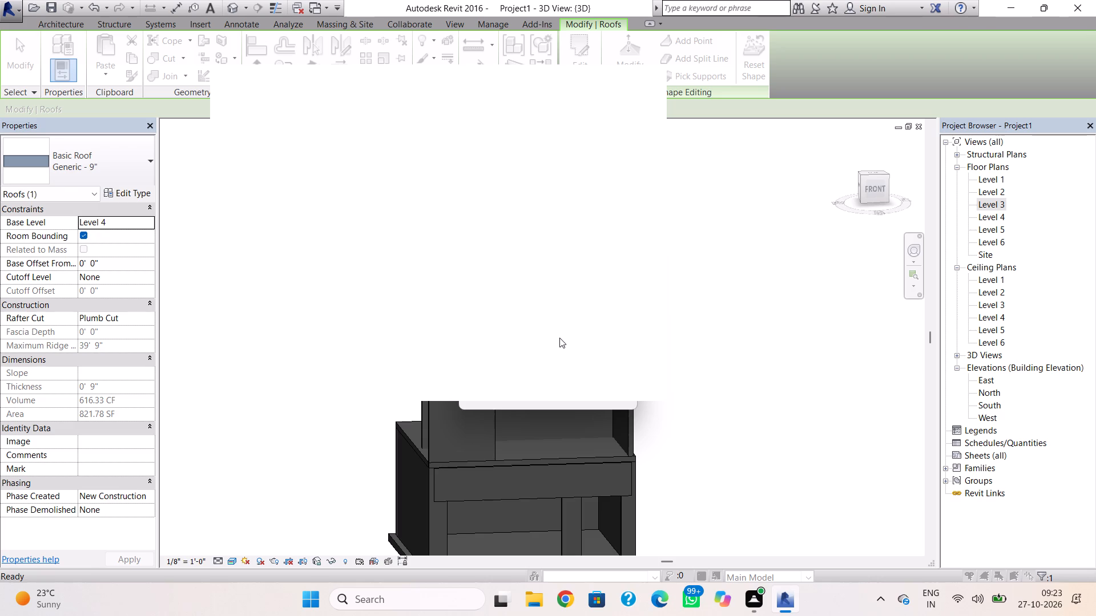
left_click(636, 89)
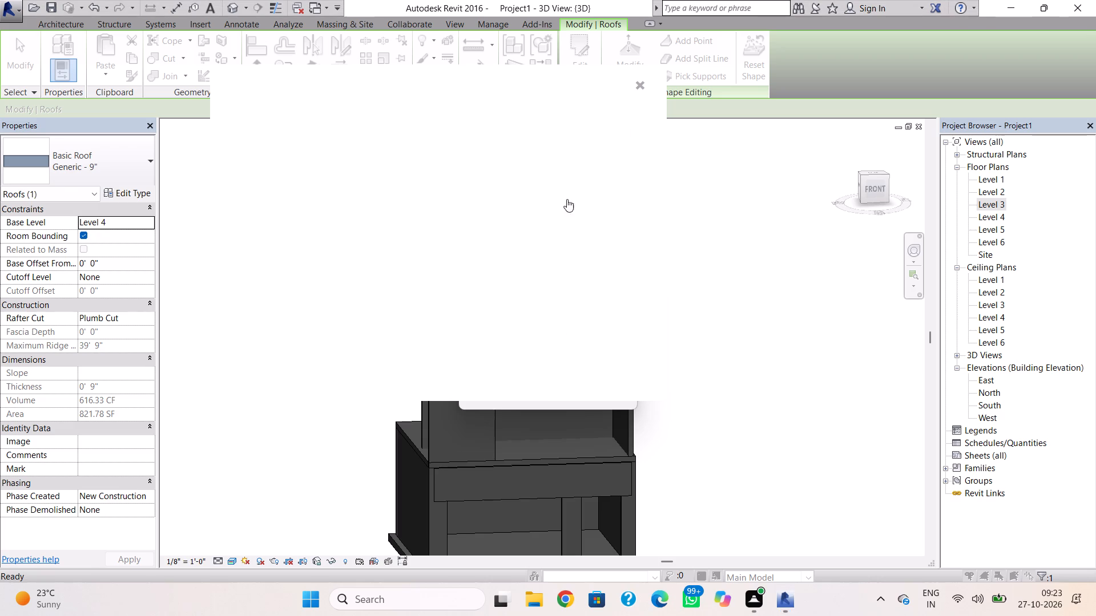
left_click(538, 386)
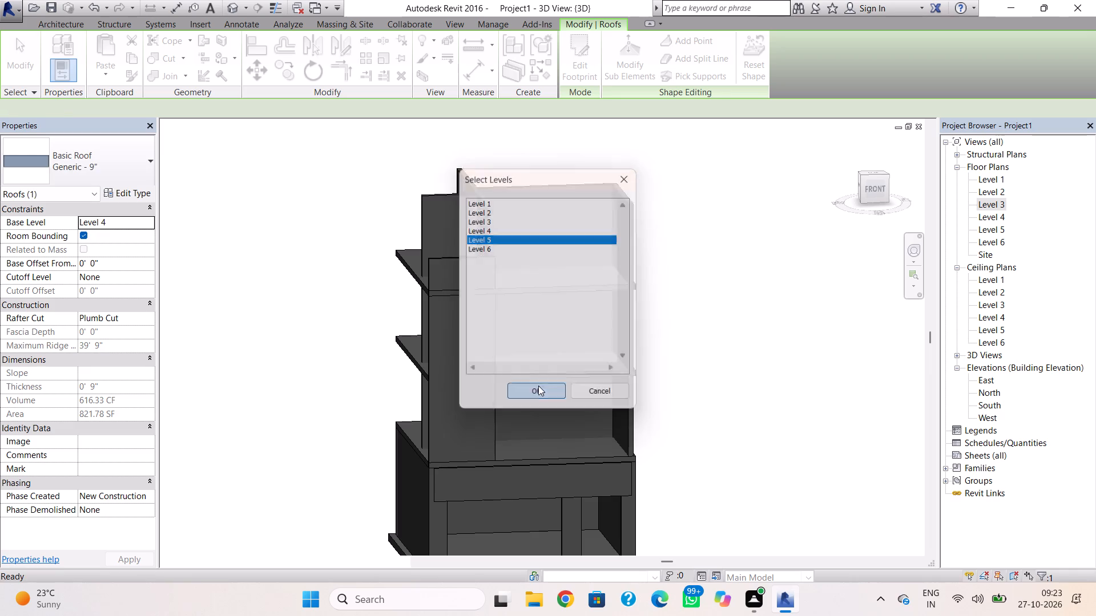
key("Escape")
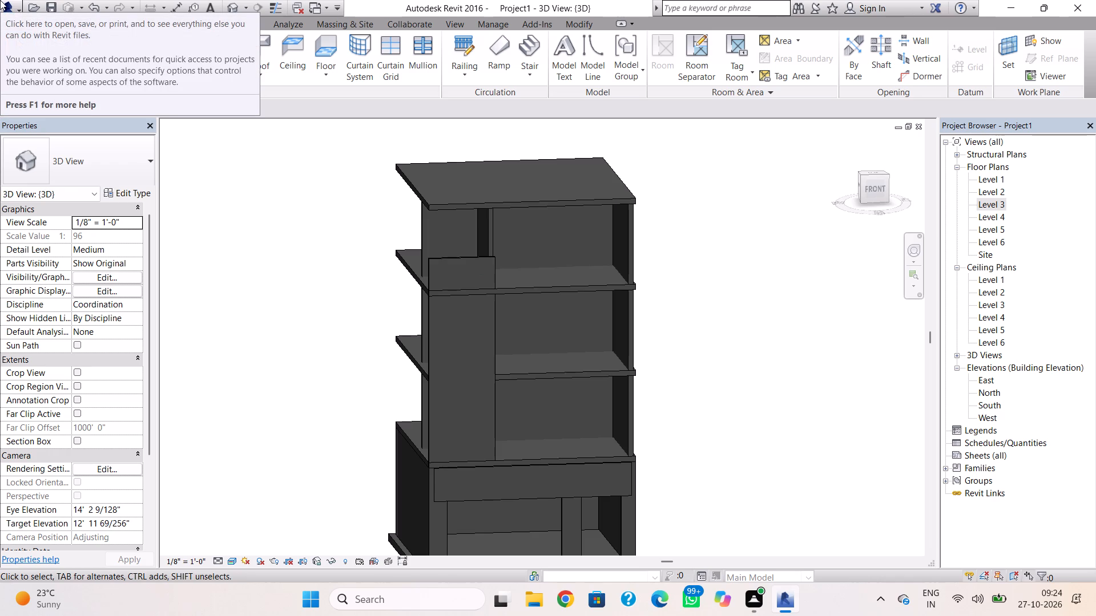
Delete the Generic - 9" roof slab on Level 4.
left_click(91, 79)
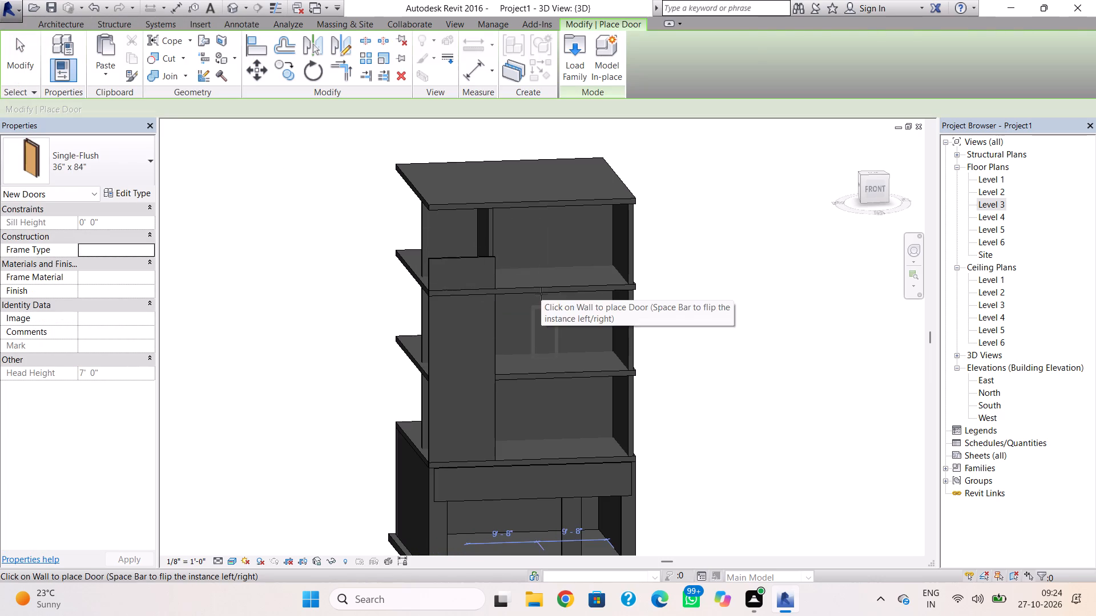
key("Escape")
left_click(535, 291)
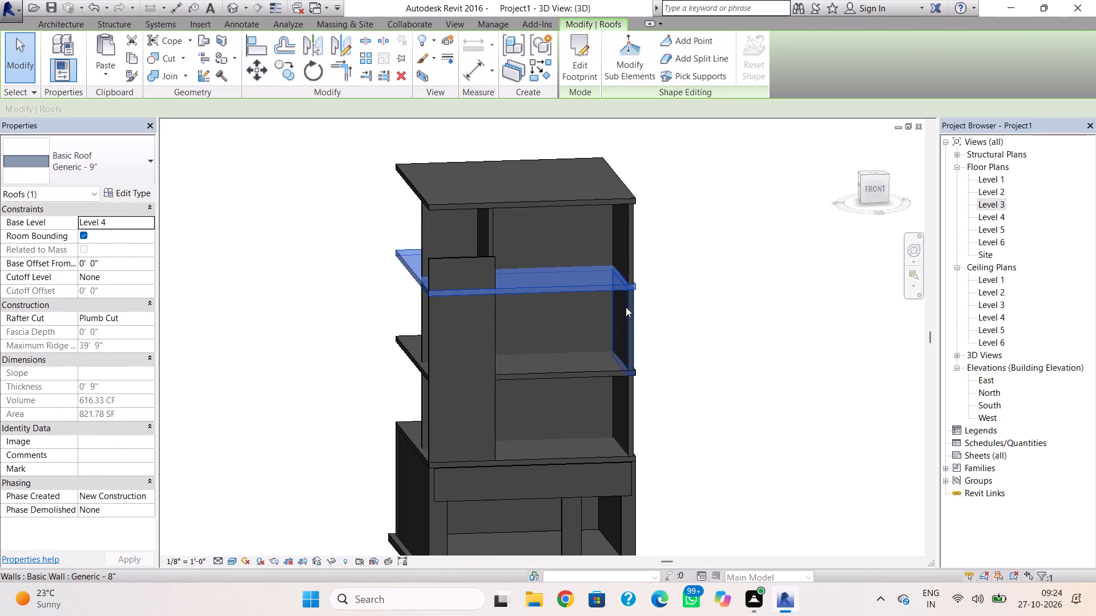
key("Delete")
Copy the Generic - 9" roof slab on Level 3 and paste it aligned to Level 4.
left_click(516, 371)
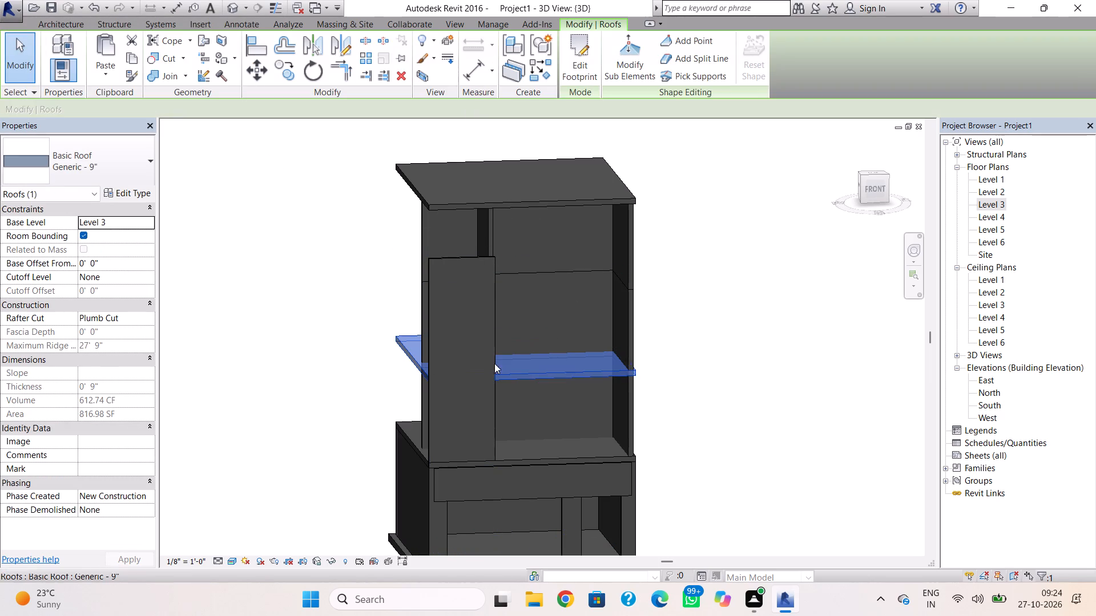
left_click(131, 58)
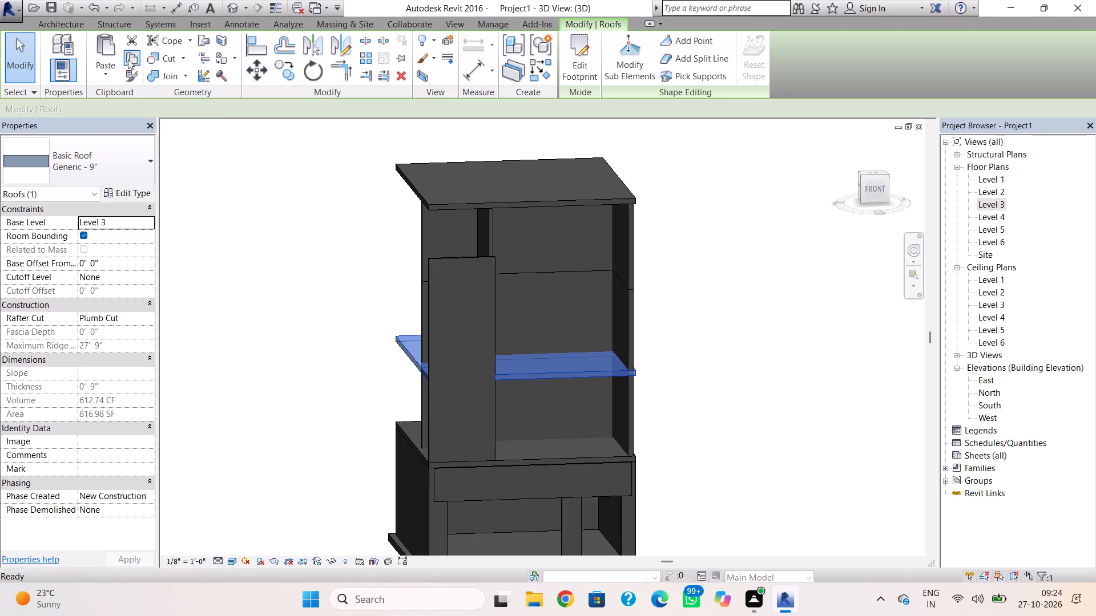
left_click(115, 70)
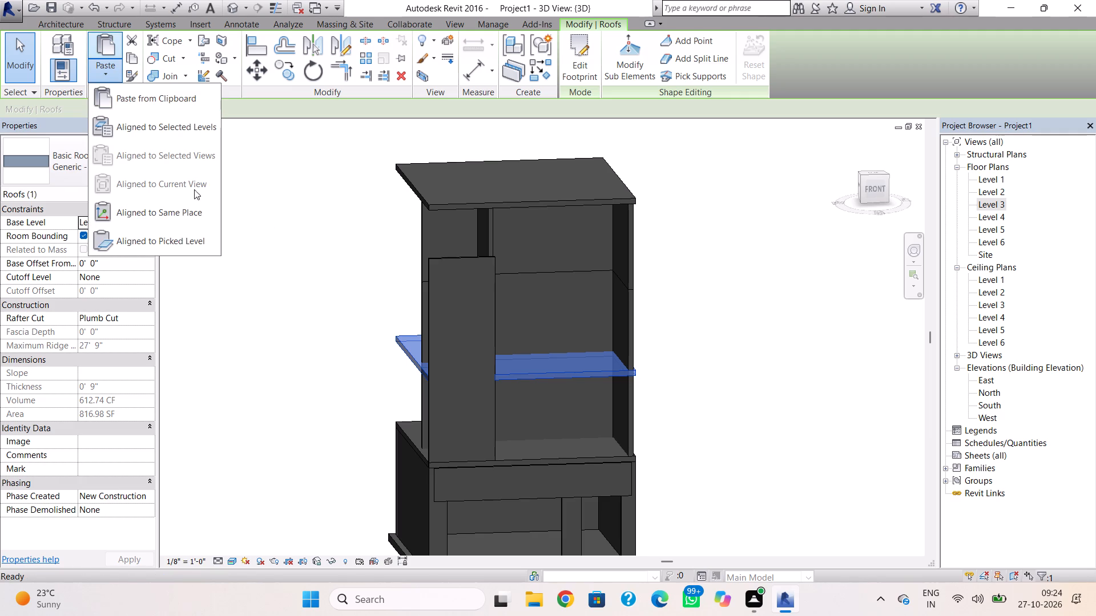
left_click(178, 132)
left_click(484, 223)
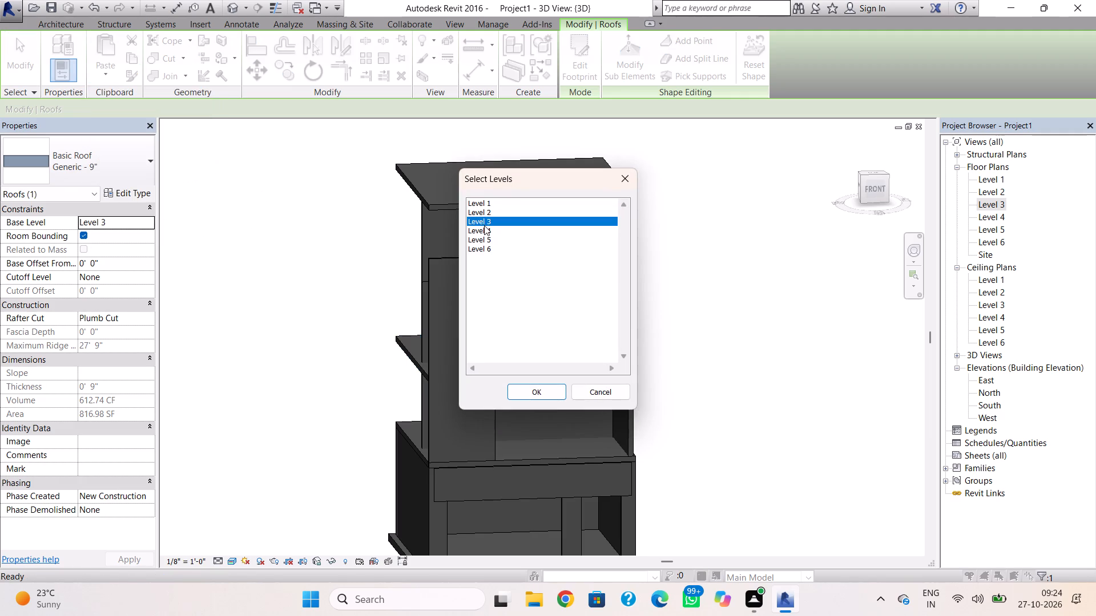
left_click(484, 225)
left_click(488, 233)
left_click(548, 392)
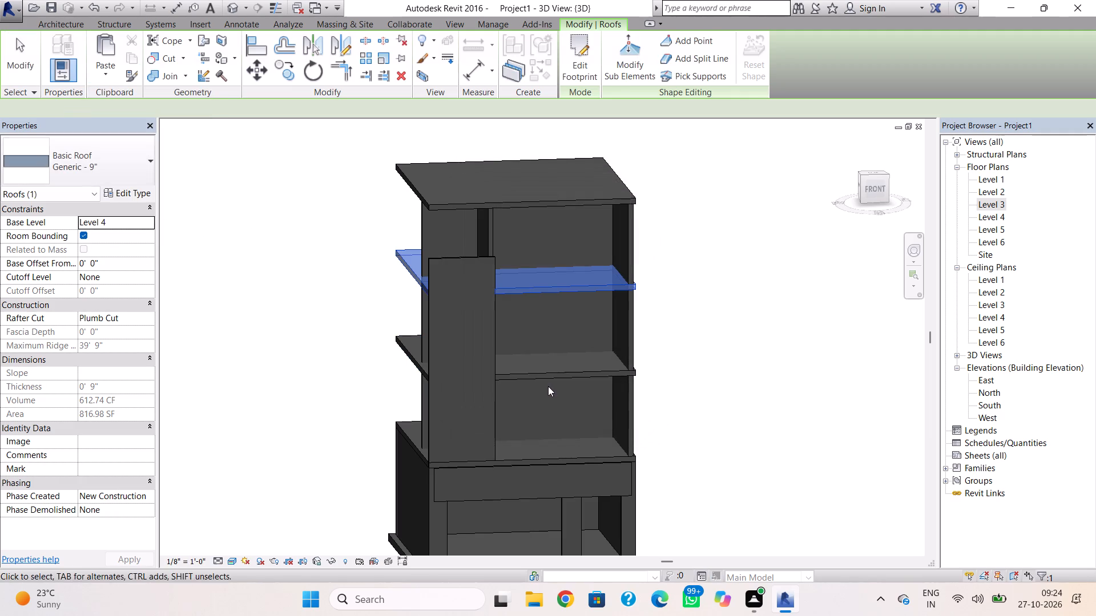
left_click_drag(655, 345, 660, 350)
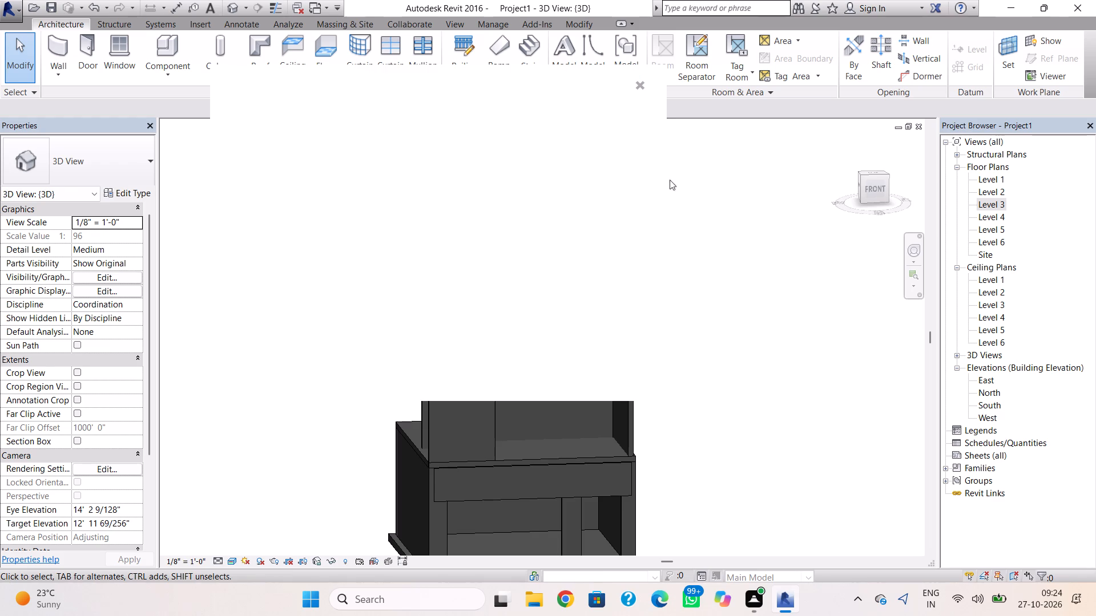
Stretch the top of the tall Generic - 5" front wall up to the underside of the Level 5 roof slab.
left_click(640, 87)
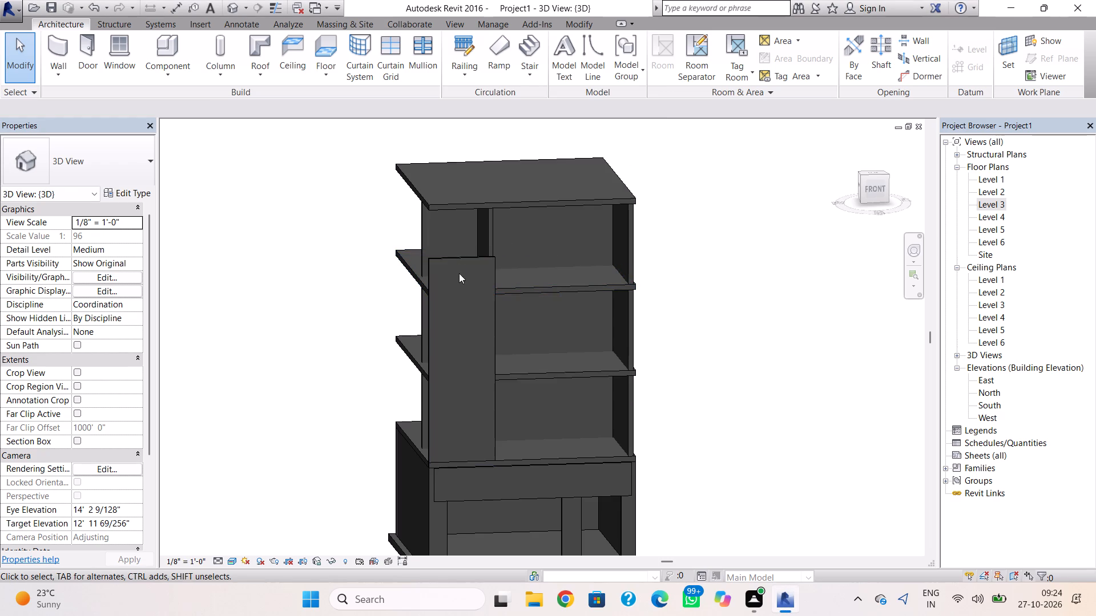
left_click(455, 253)
left_click_drag(460, 253, 456, 208)
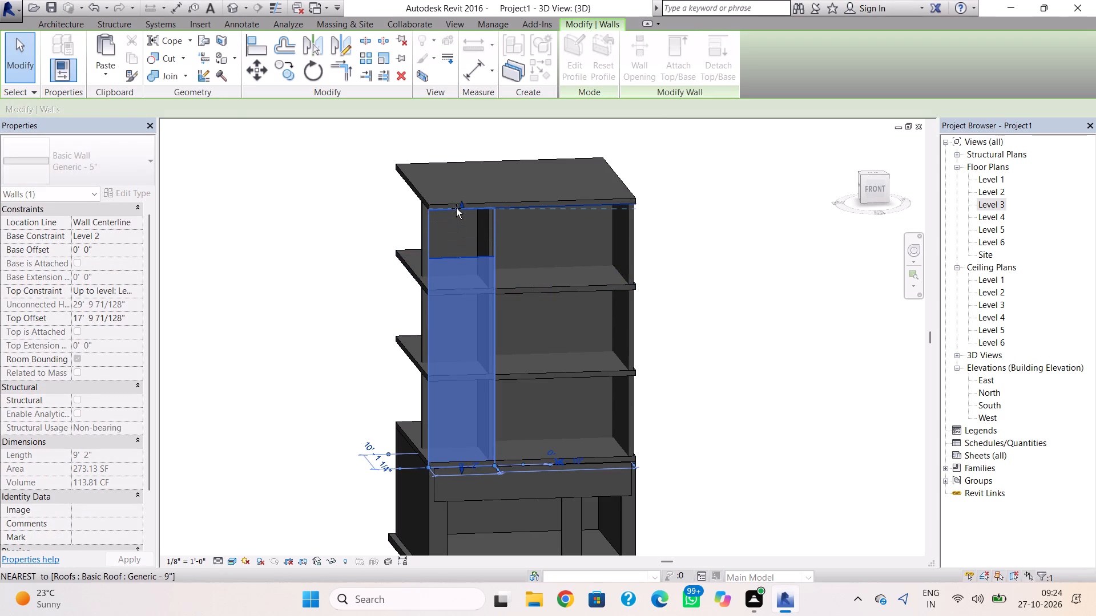
Stretch the top of the tall Generic - 5" front wall to the top of the Level 5 roof slab, giving a 24' 9" top offset.
left_click_drag(456, 208, 458, 202)
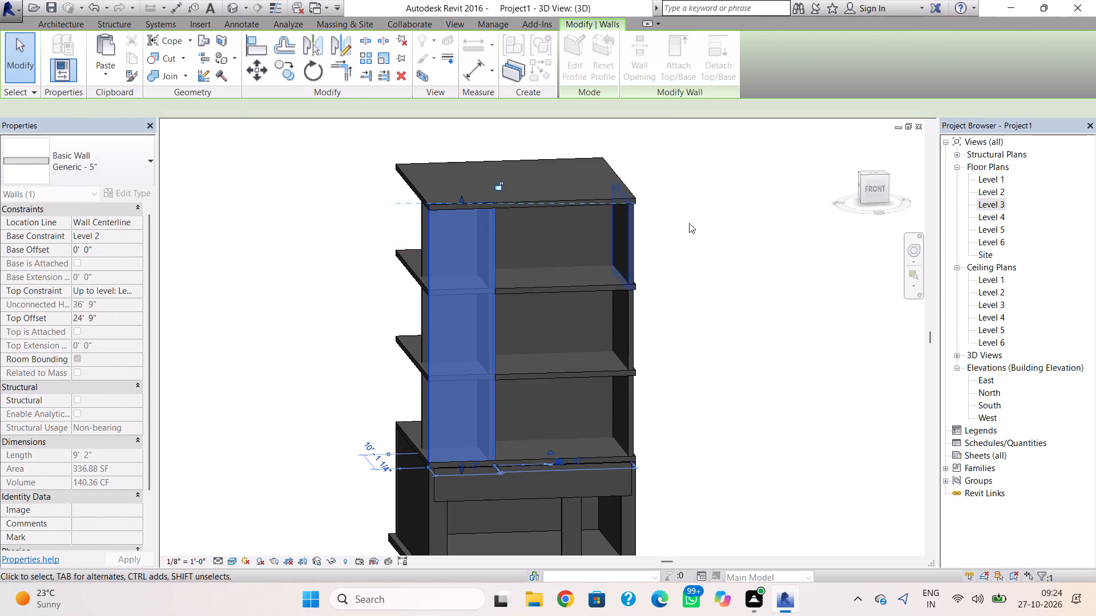
left_click(722, 226)
Delete the Generic - 9" roof slab on Level 5.
left_click(538, 204)
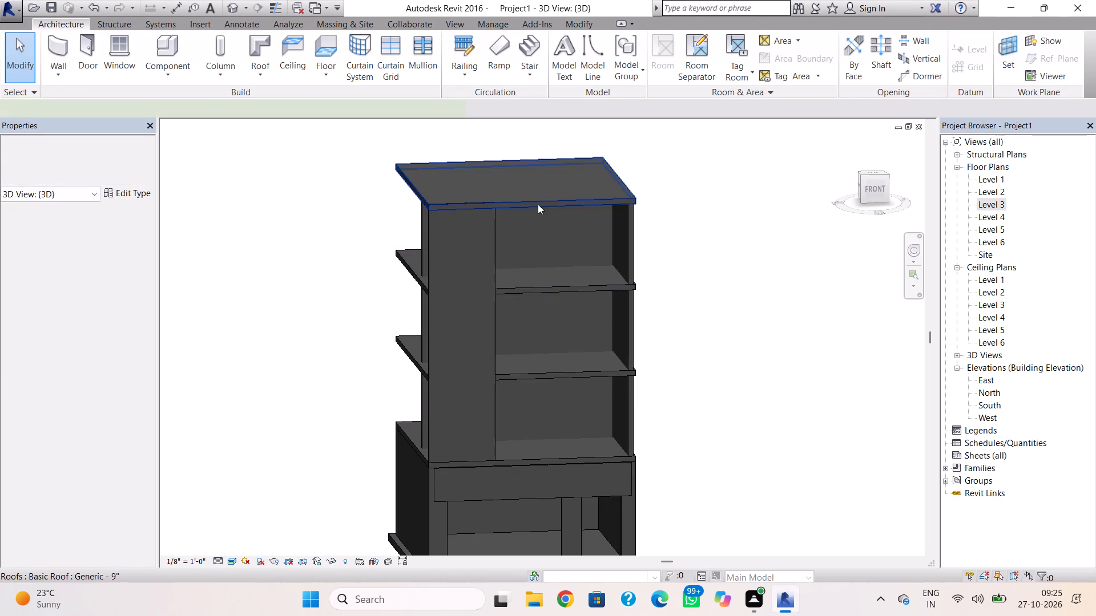
key("Delete")
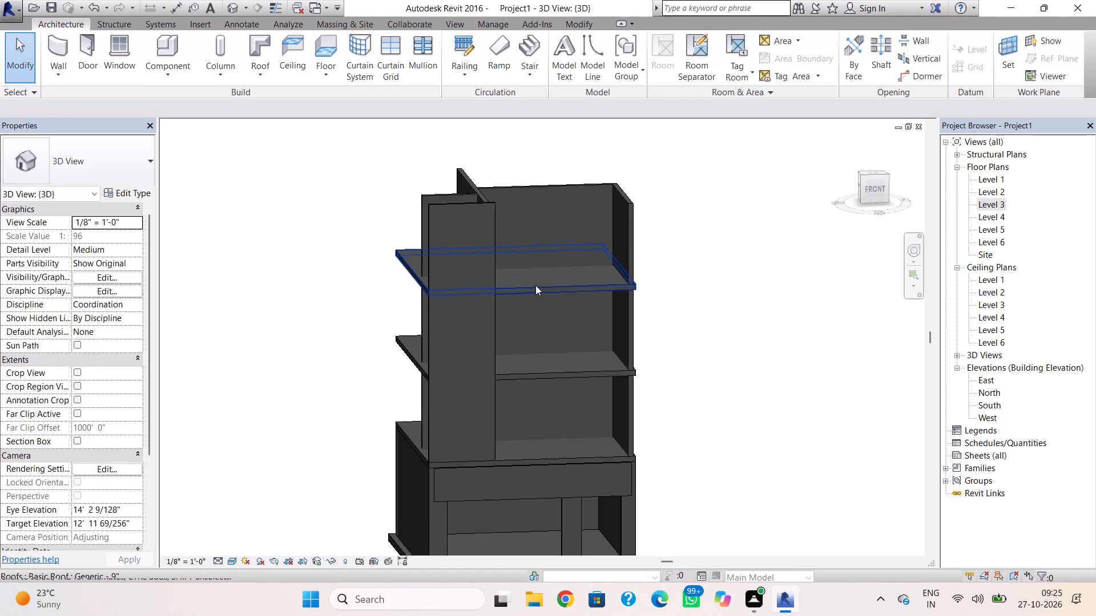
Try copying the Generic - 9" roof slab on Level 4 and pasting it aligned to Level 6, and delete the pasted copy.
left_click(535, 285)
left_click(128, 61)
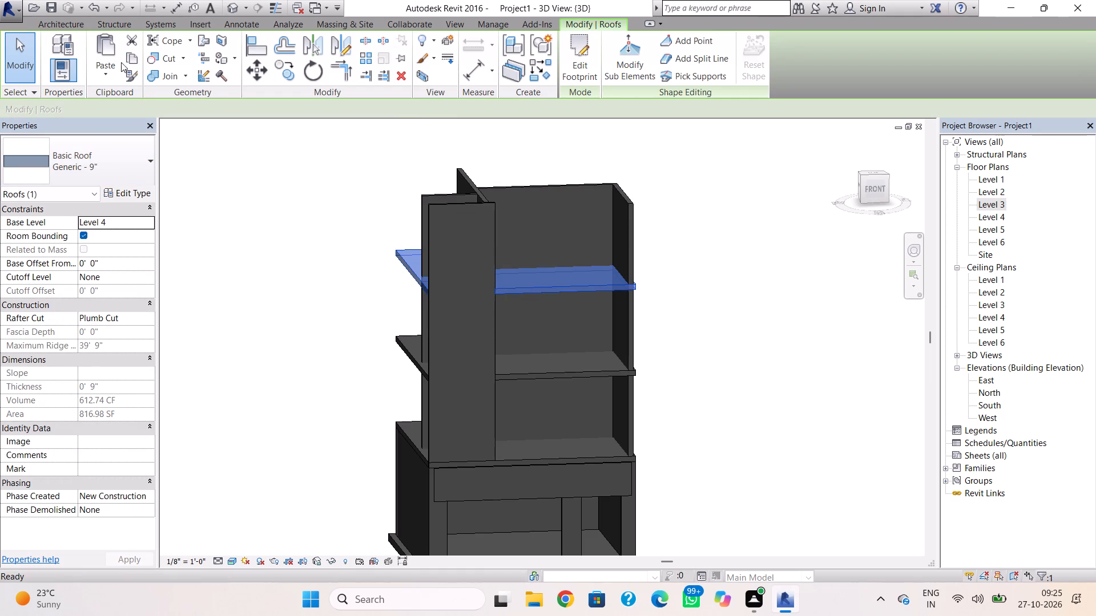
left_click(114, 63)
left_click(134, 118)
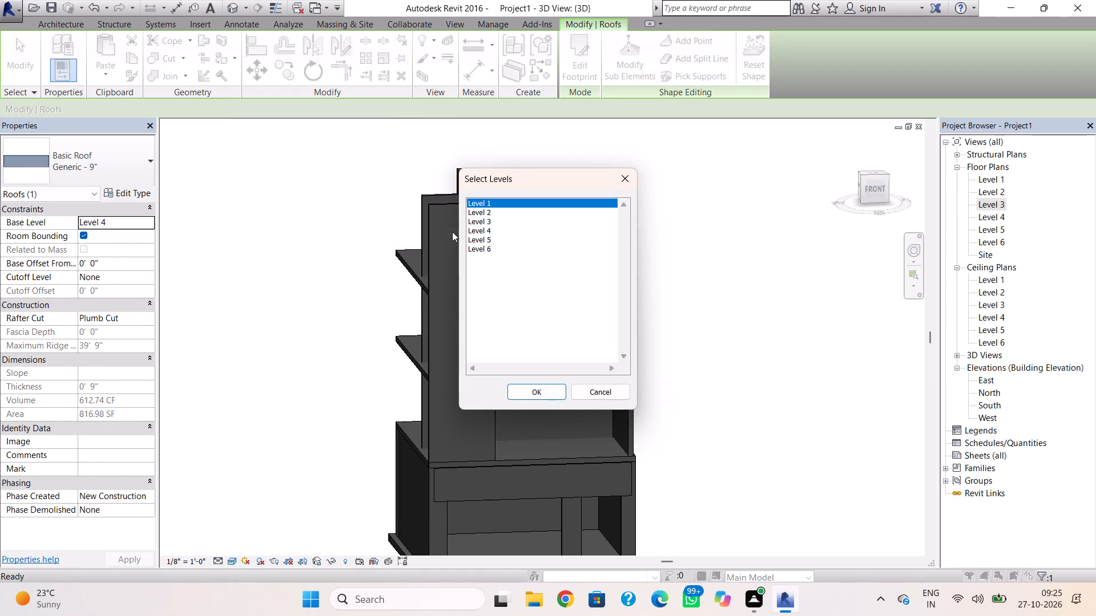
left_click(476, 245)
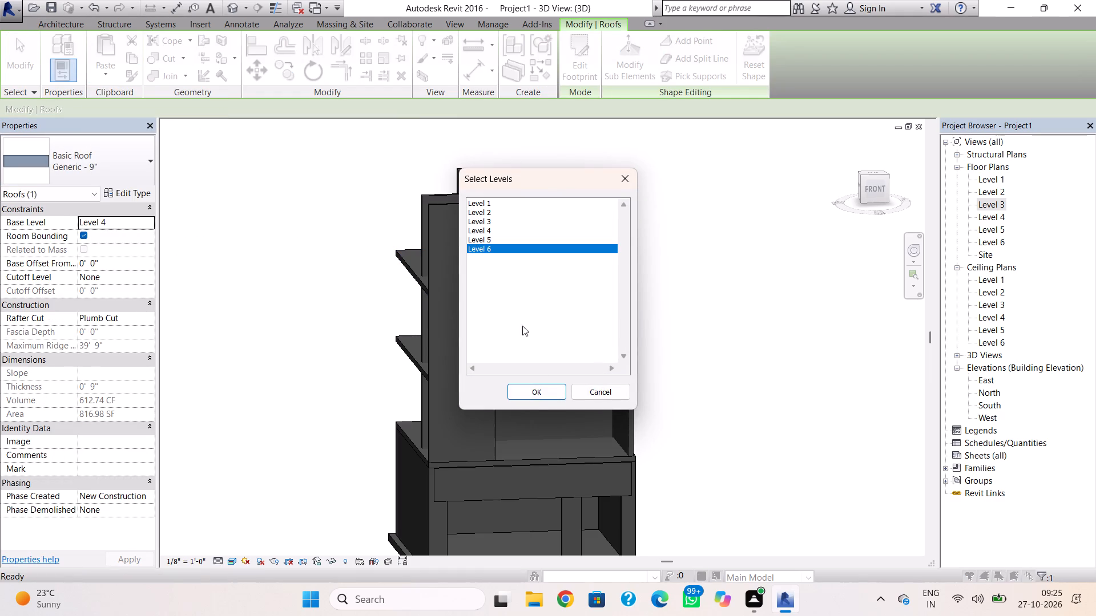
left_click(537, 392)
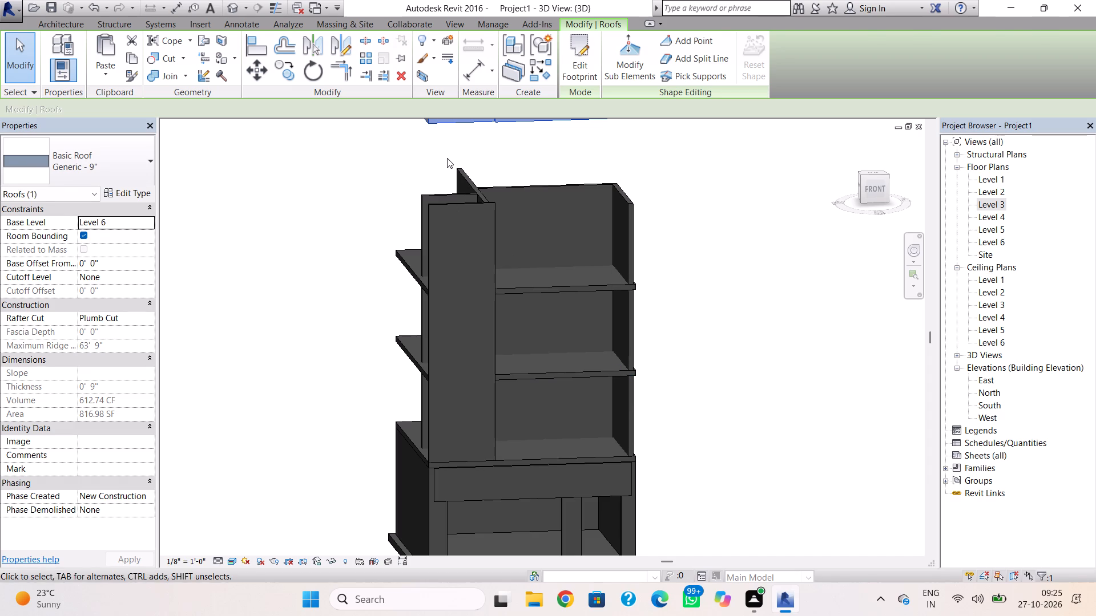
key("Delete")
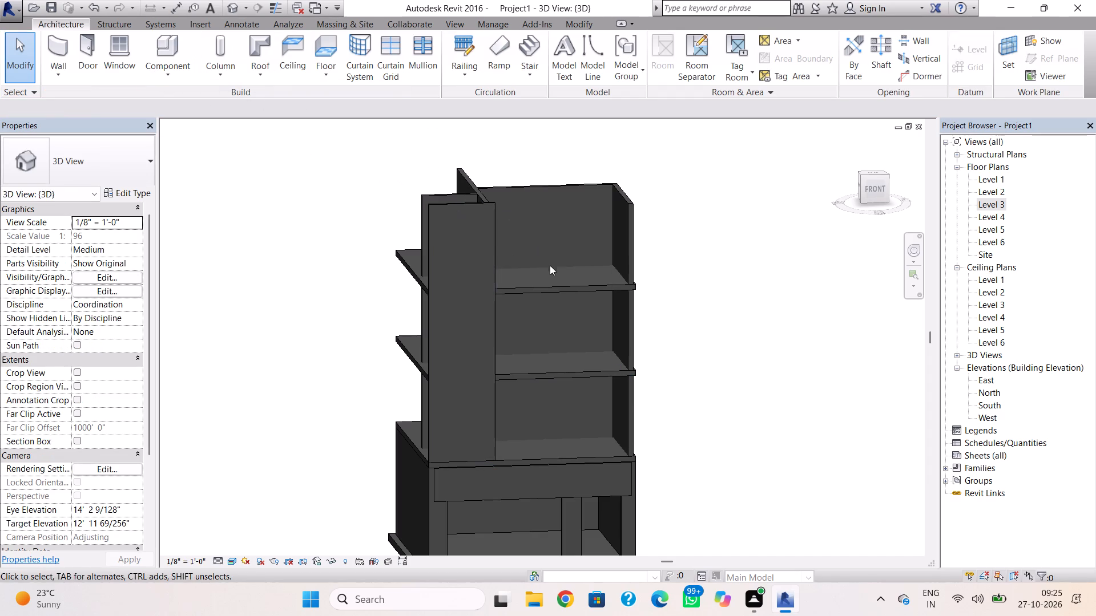
Copy the Generic - 9" roof slab on Level 4 and paste it aligned to Level 5.
left_click(554, 290)
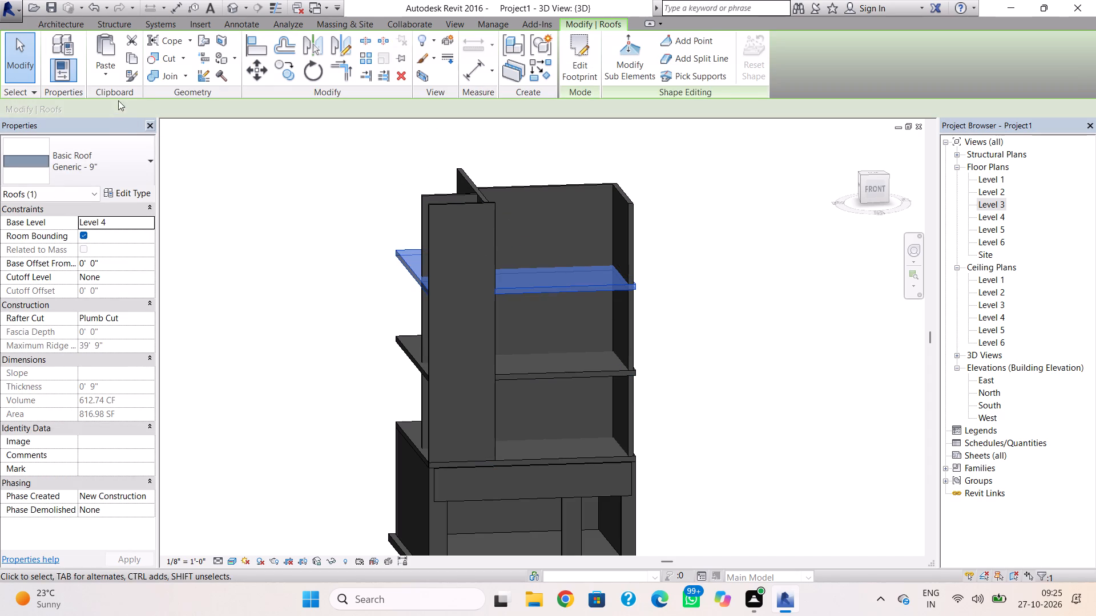
left_click(130, 60)
left_click(116, 68)
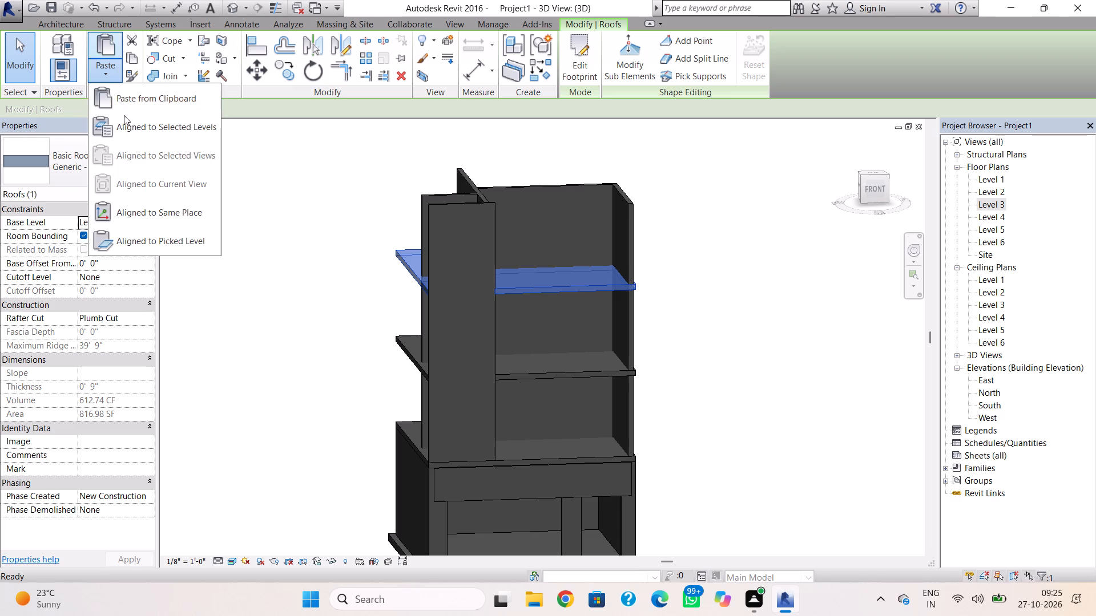
left_click(126, 120)
left_click(475, 238)
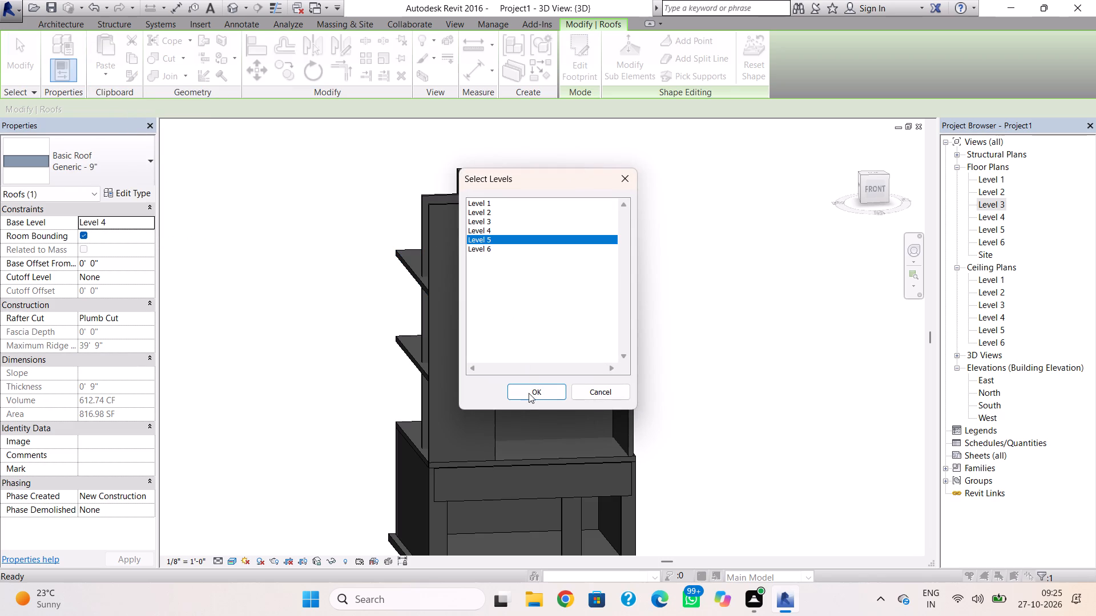
left_click(530, 390)
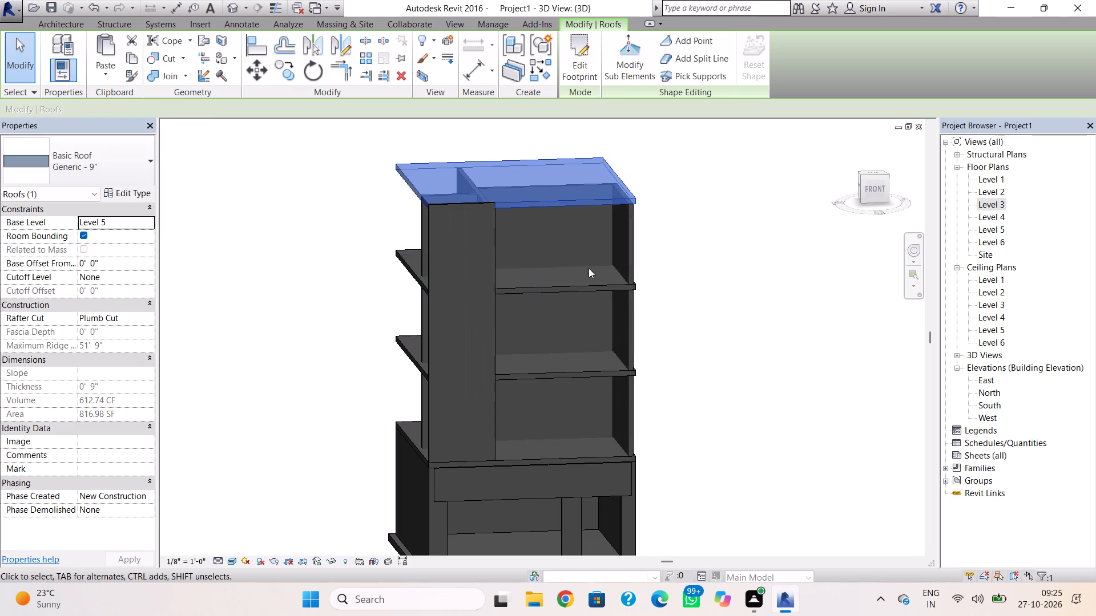
left_click(693, 274)
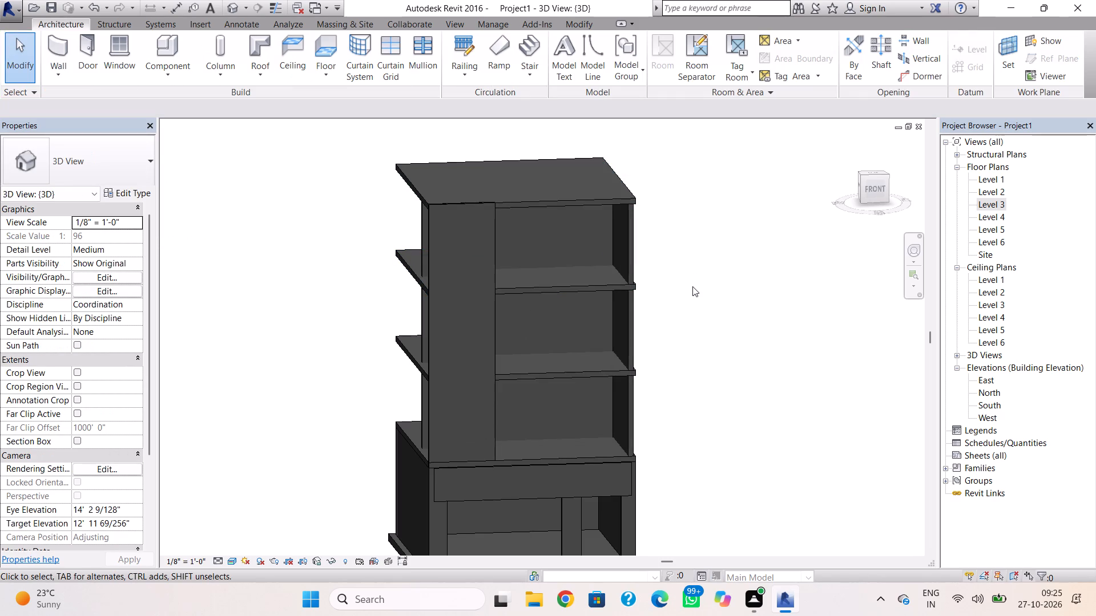
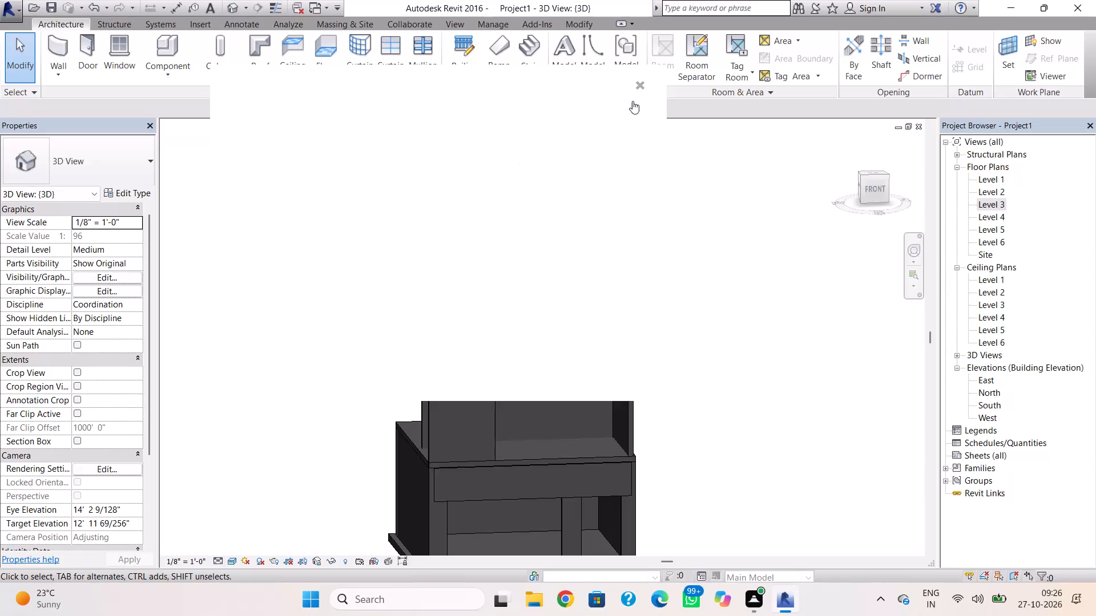
Open the Level 2 floor plan and start the Wall command.
left_click(640, 90)
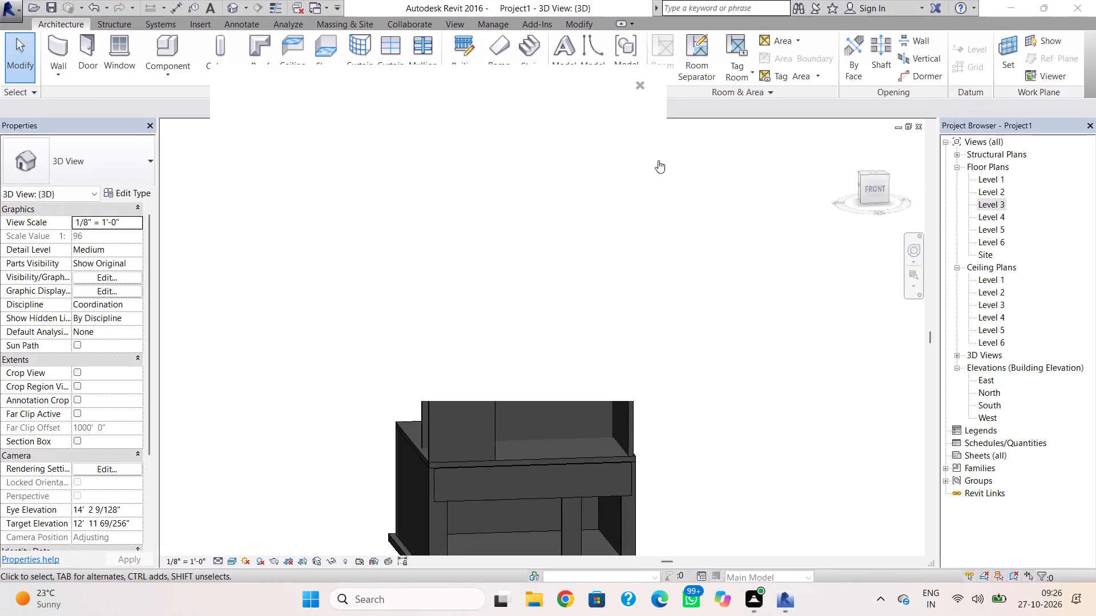
right_click_drag(519, 386, 515, 388, "shift")
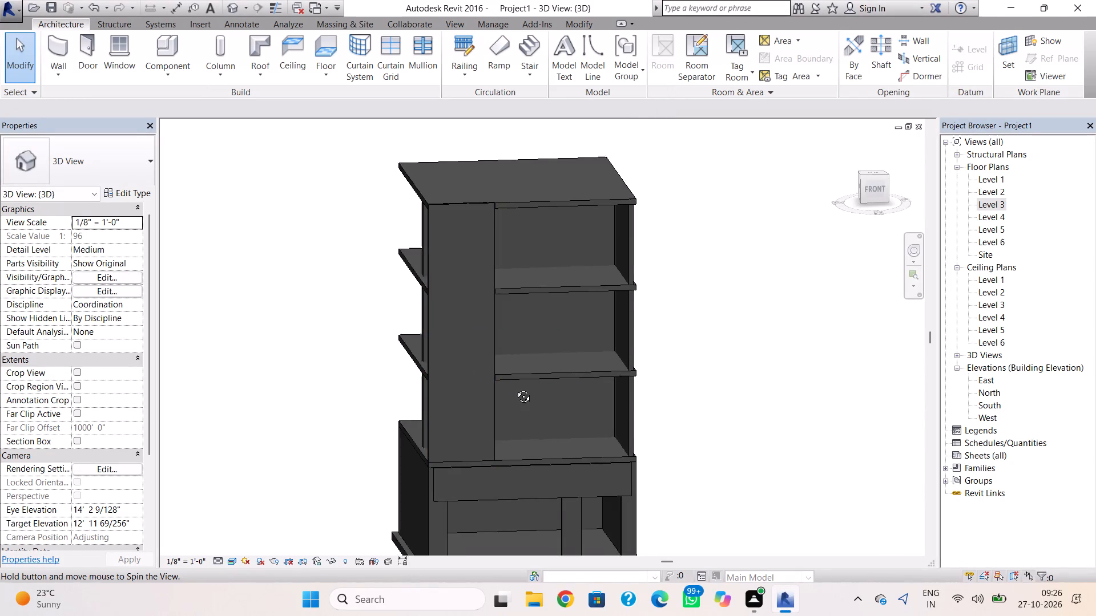
right_click_drag(515, 388, 509, 355, "shift")
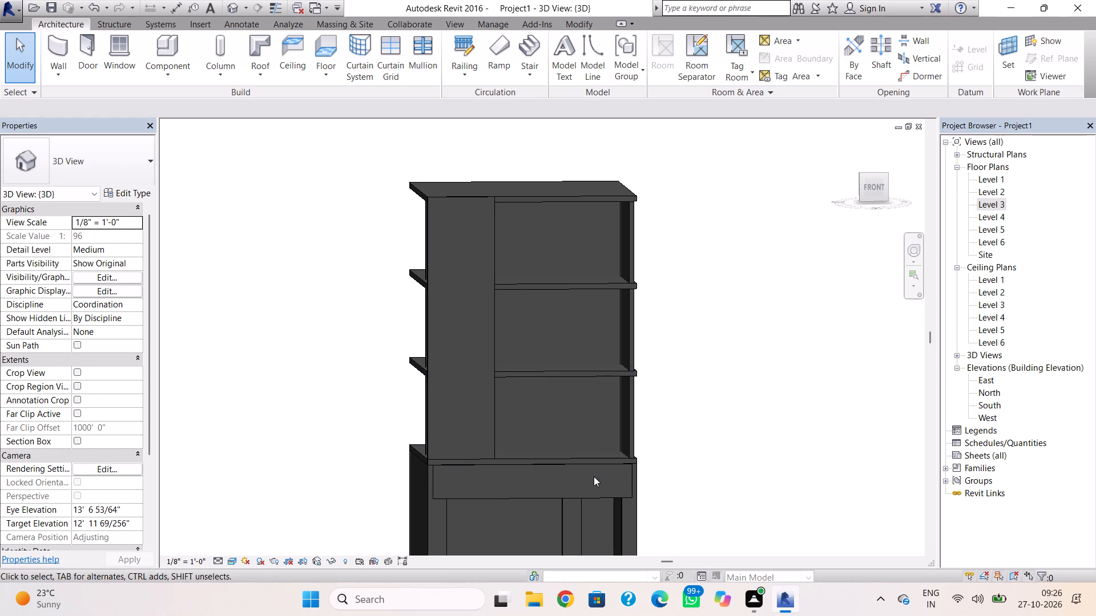
left_click(995, 193)
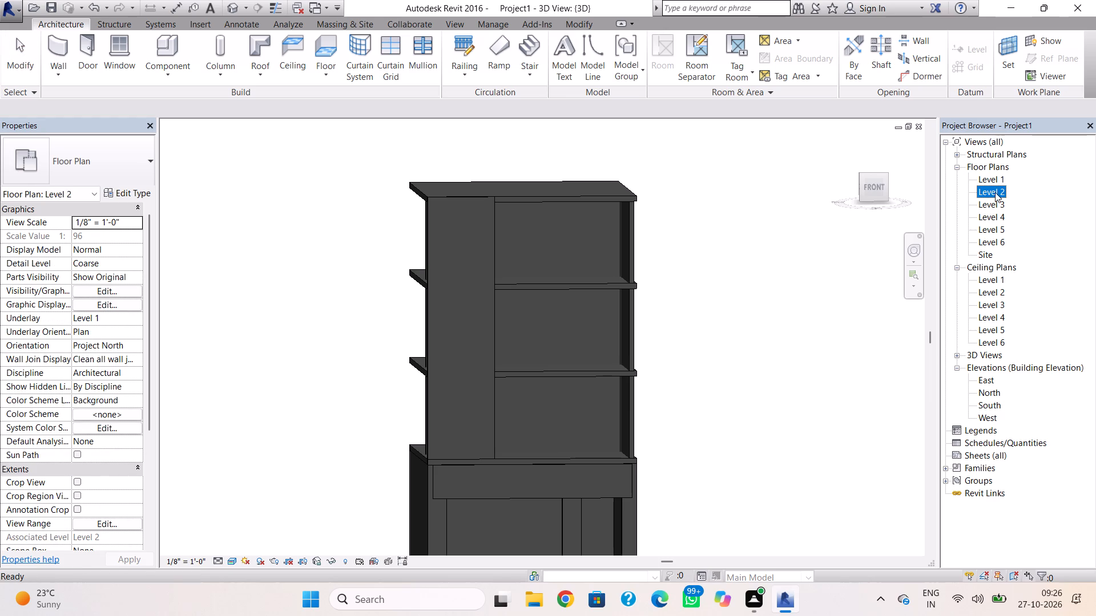
left_click(995, 192)
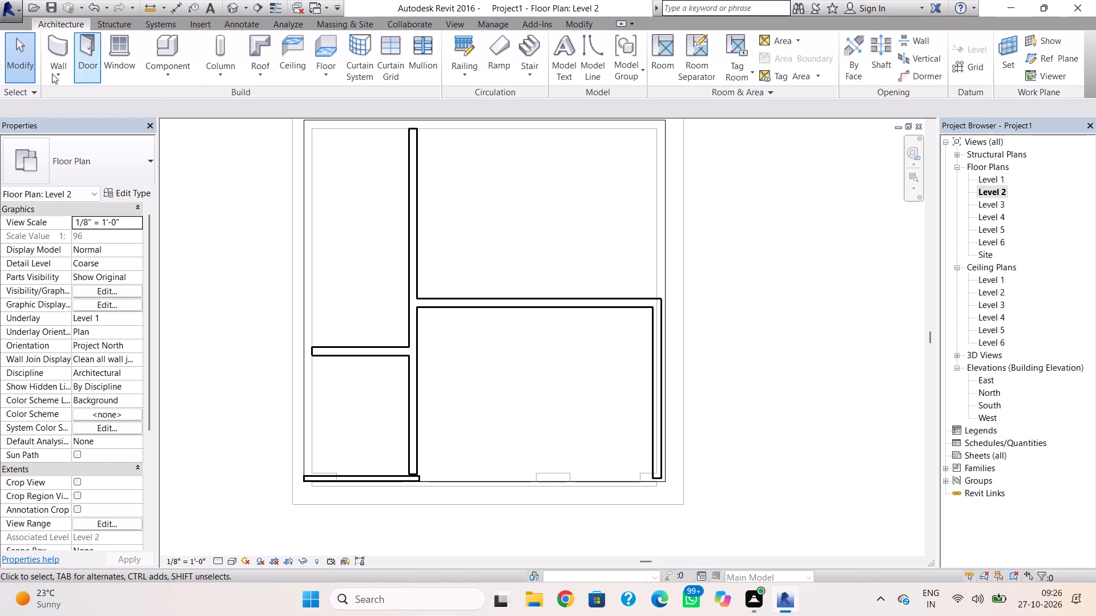
left_click(51, 55)
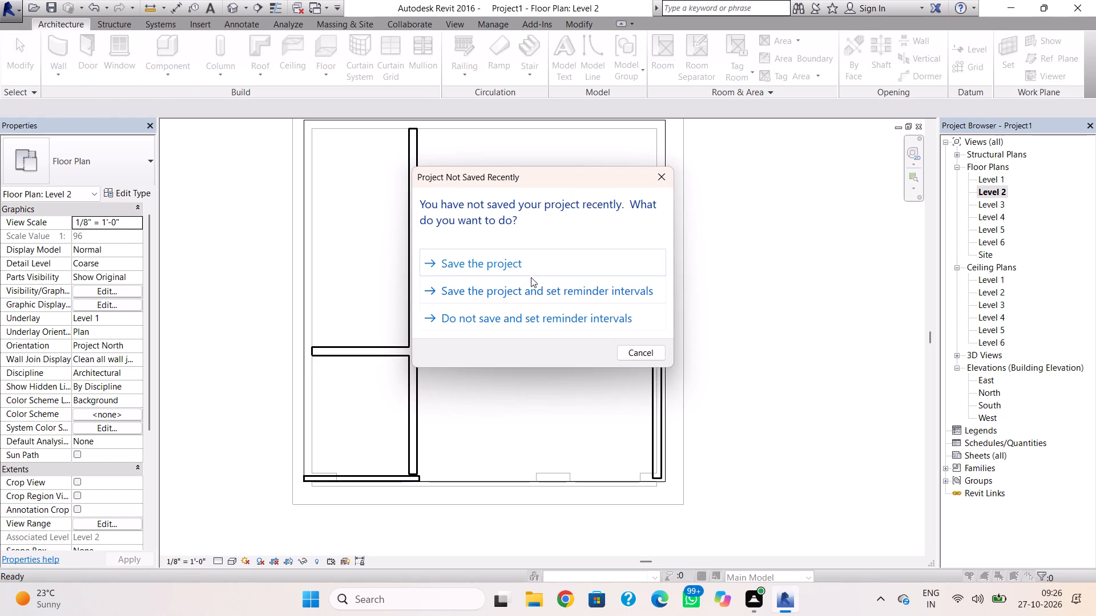
Save the project in Documents under the file name REVIT INTERNSHIP 18.
left_click(530, 264)
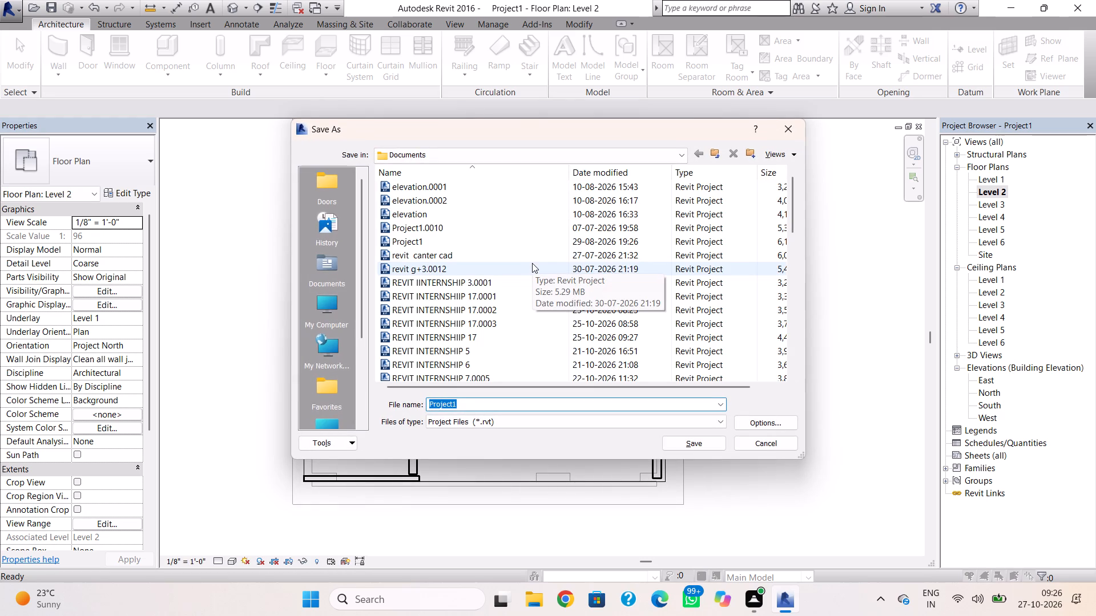
key("BackSpace")
type("REVIT INTERNSHIP")
key("space")
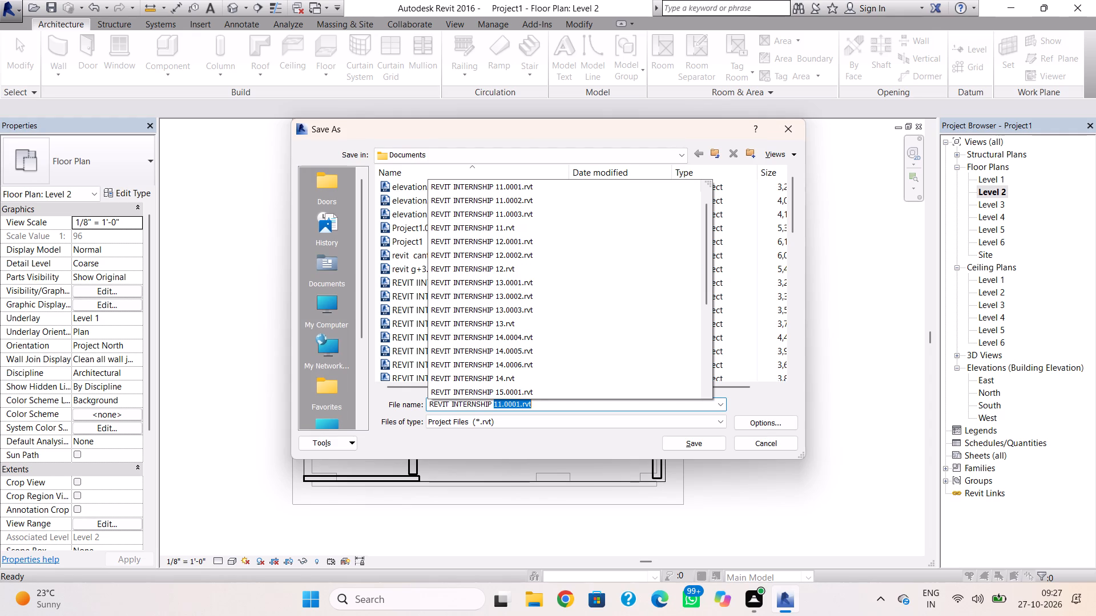
key("1")
key("7")
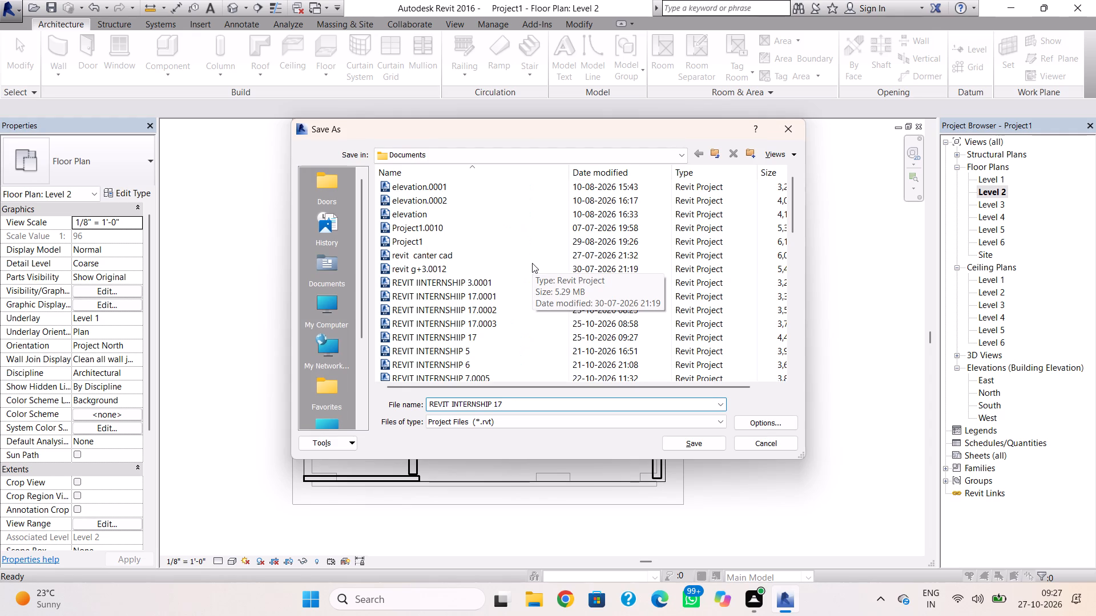
key("BackSpace")
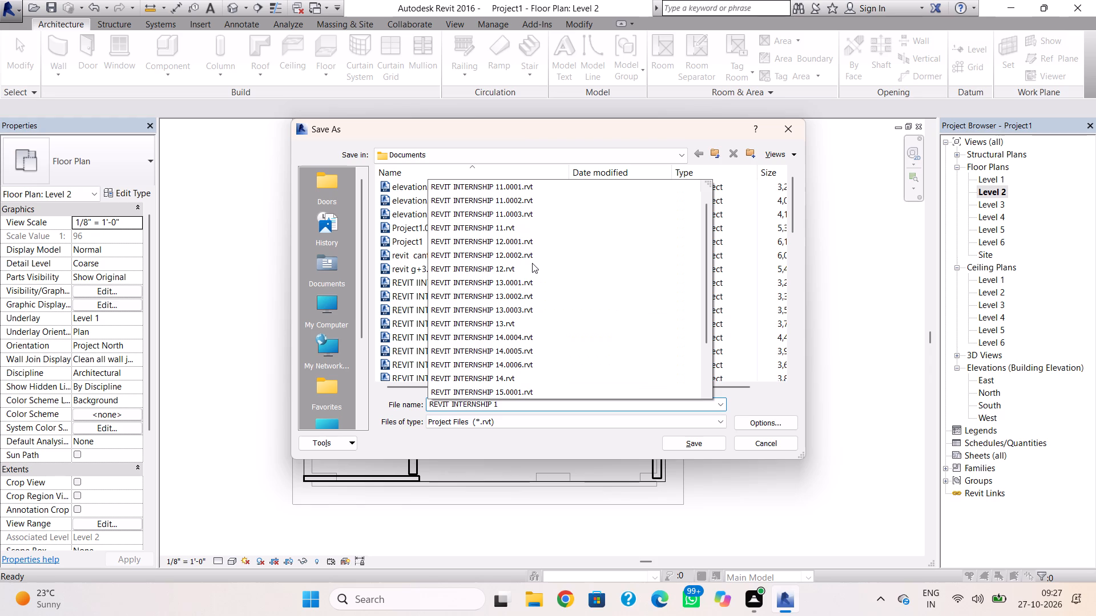
scroll(533, 266, "down", 4)
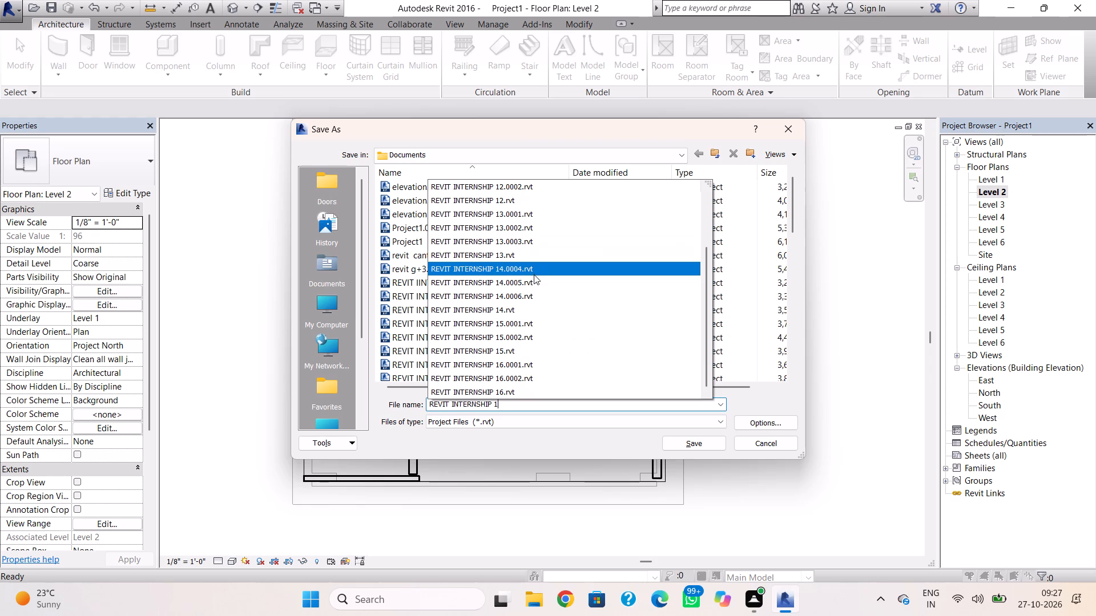
scroll(534, 274, "down", 10)
scroll(541, 289, "up", 9)
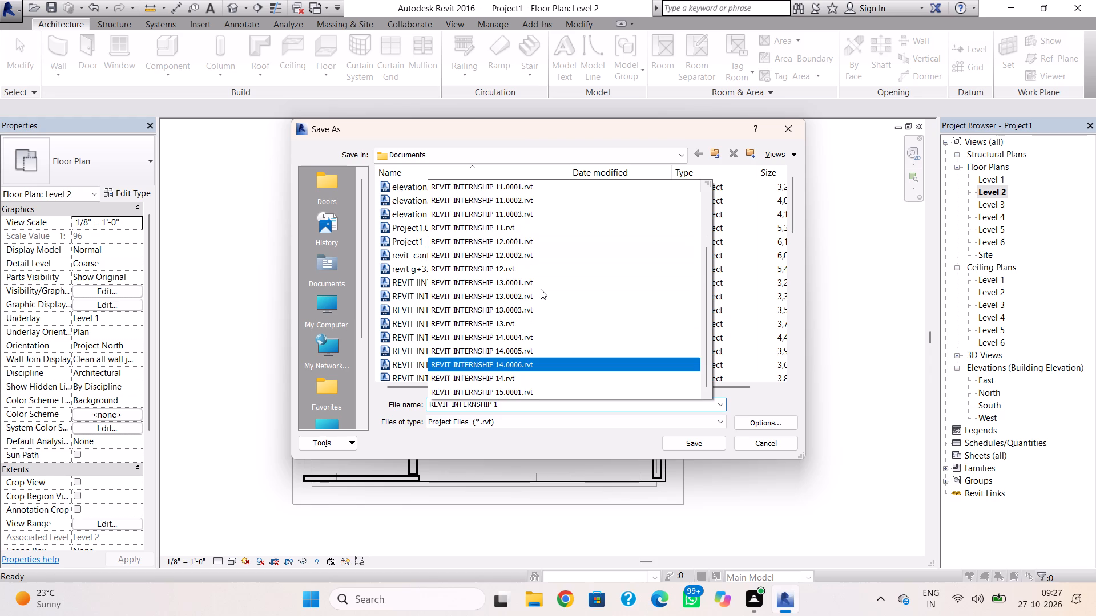
scroll(541, 289, "up", 1)
scroll(541, 292, "down", 3)
scroll(531, 356, "down", 3)
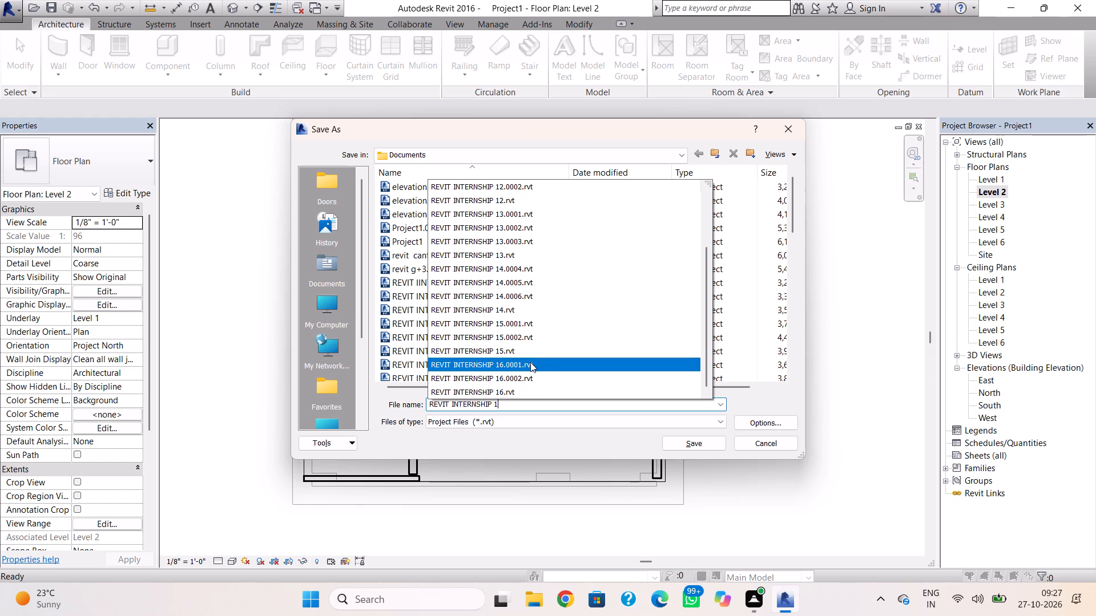
key("8")
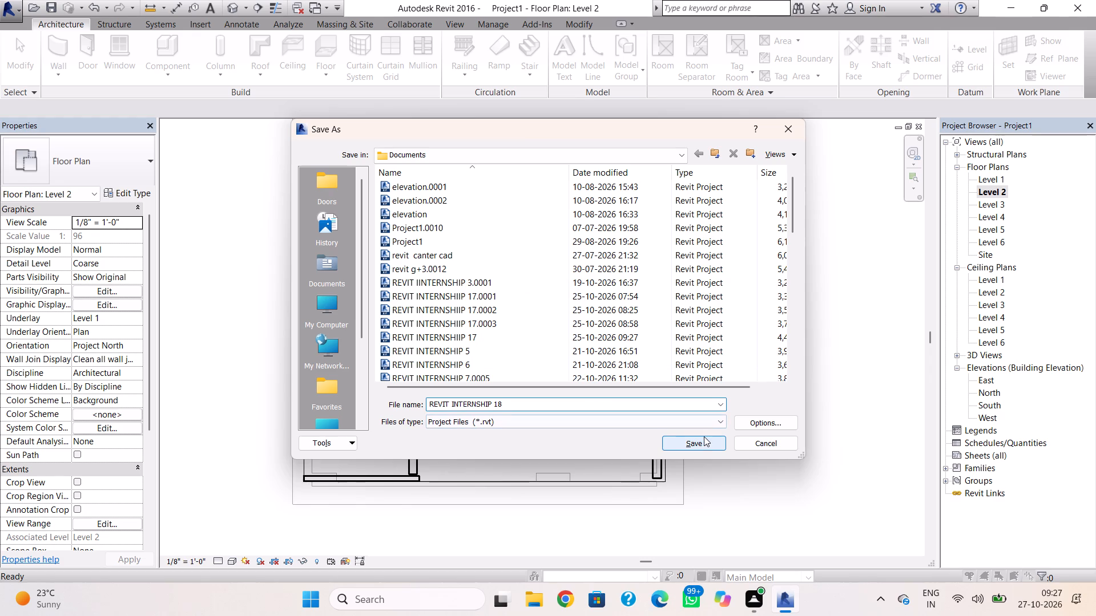
left_click(704, 448)
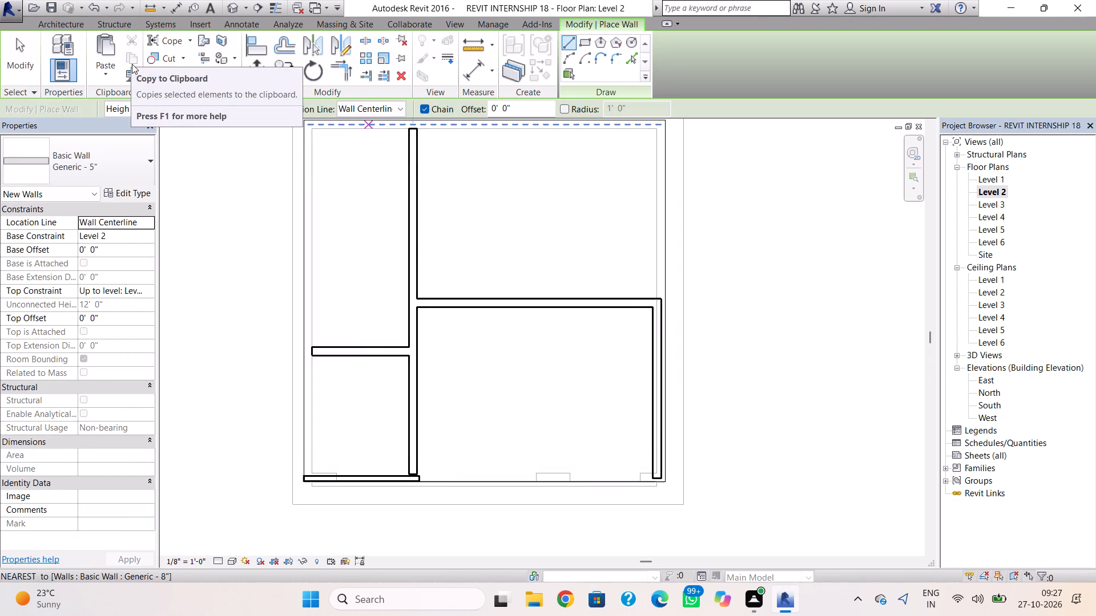
Draw a Generic - 5" wall about 19' 6" long from Level 2 to Level 3, across the open front up to the tall front wall.
left_click(74, 26)
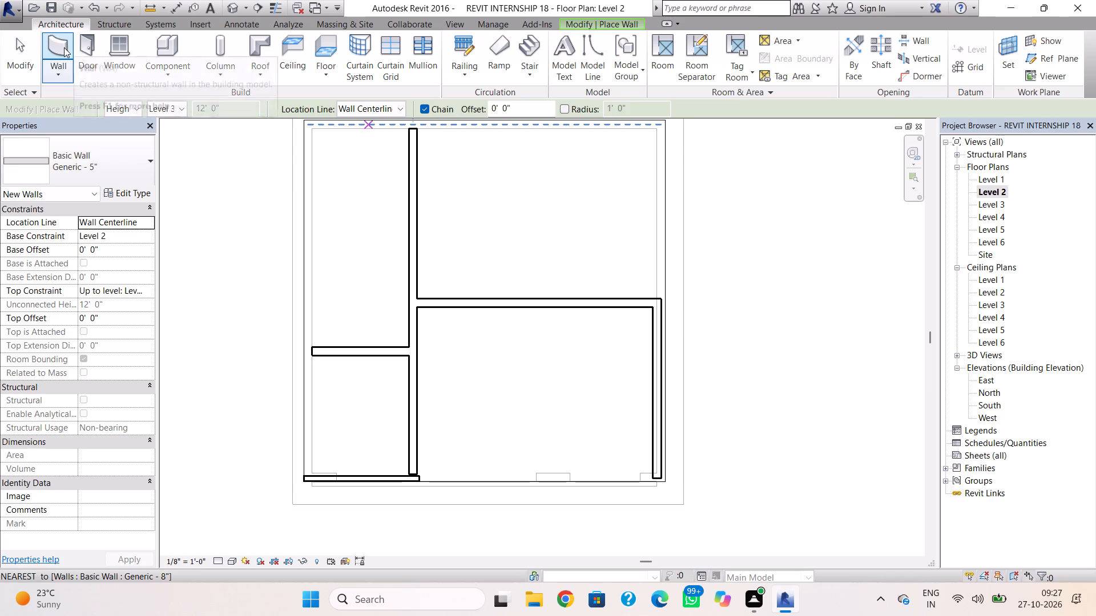
left_click(64, 47)
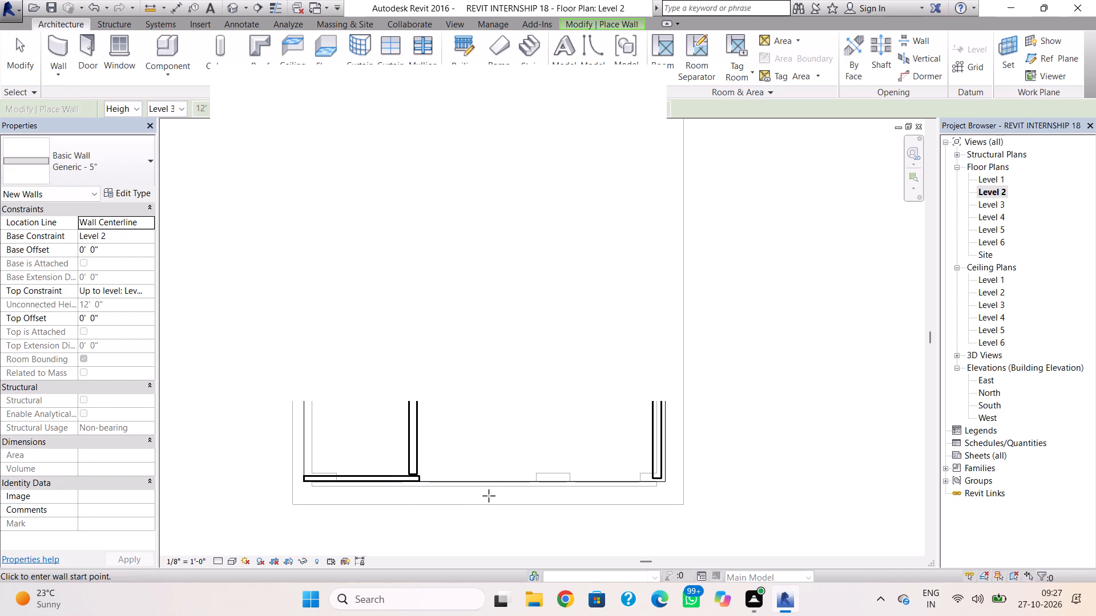
left_click(639, 83)
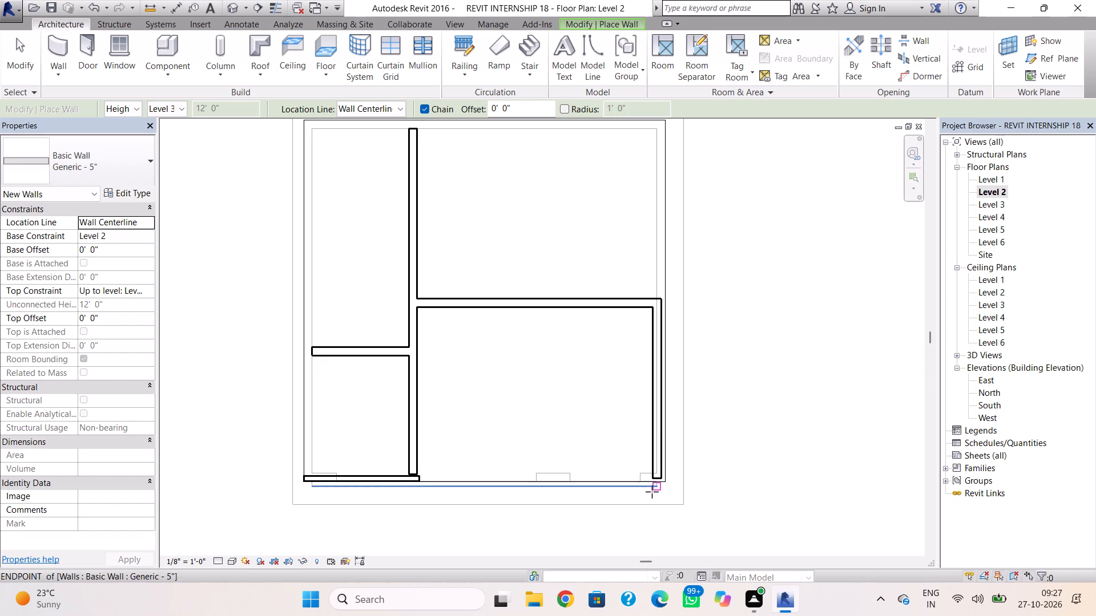
scroll(652, 492, "up", 4)
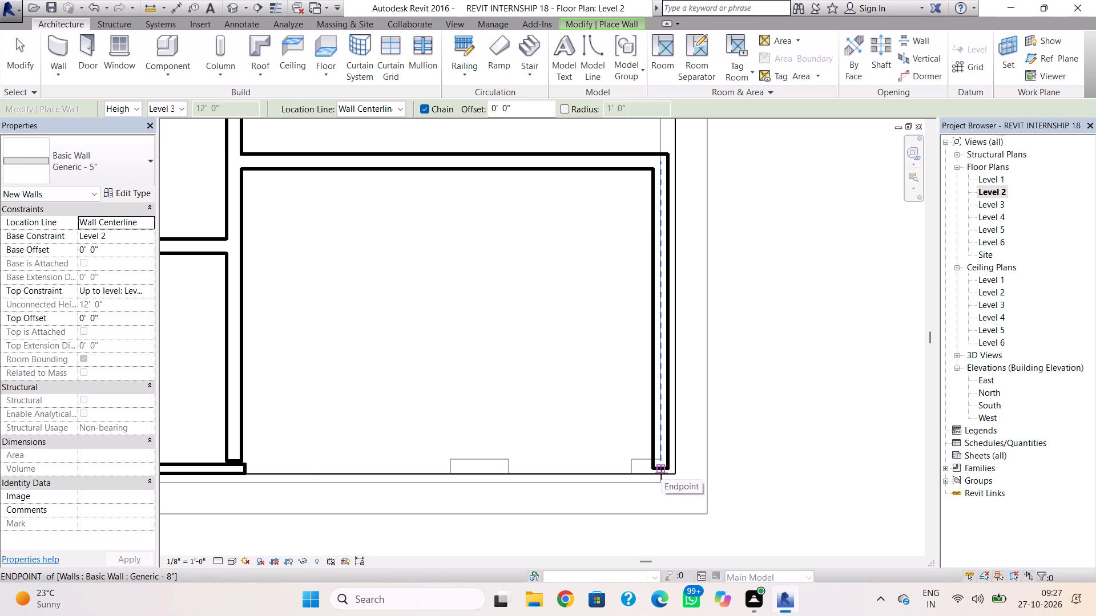
left_click(661, 473)
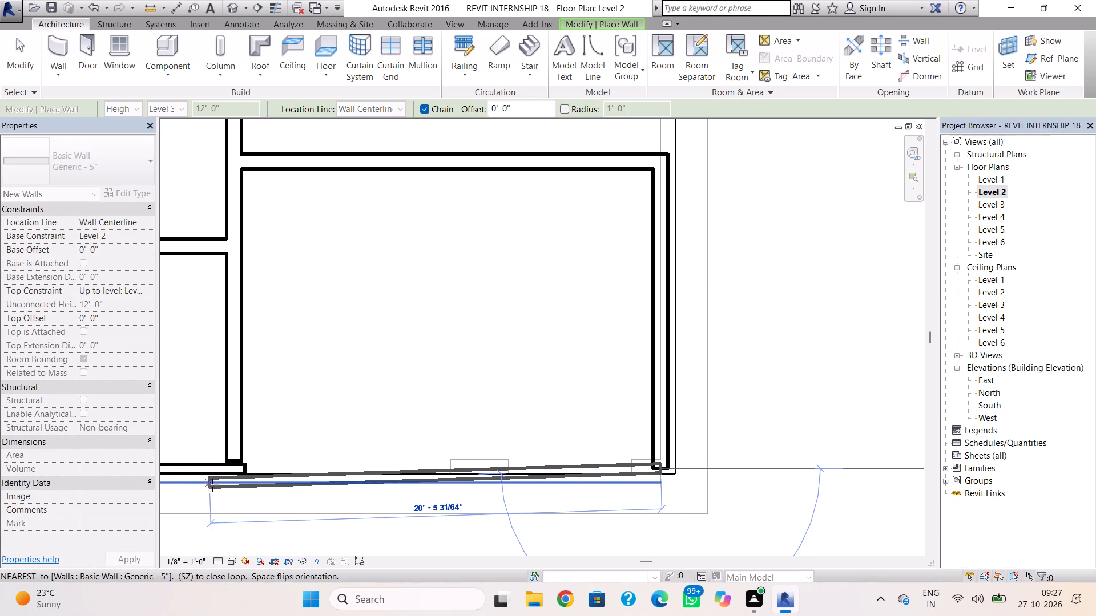
left_click(226, 479)
key("Escape")
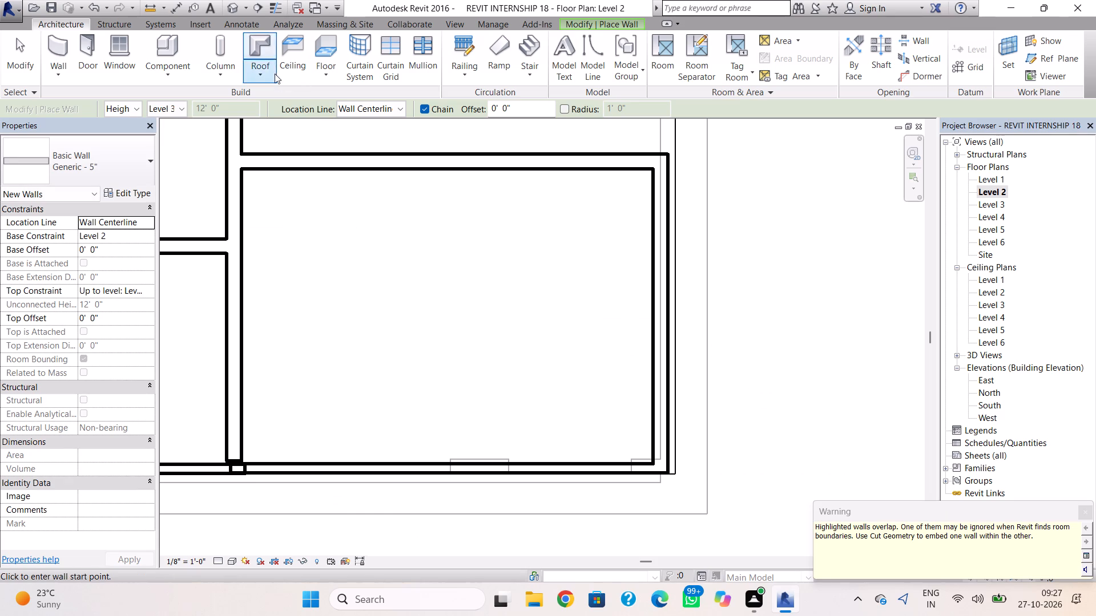
left_click(235, 7)
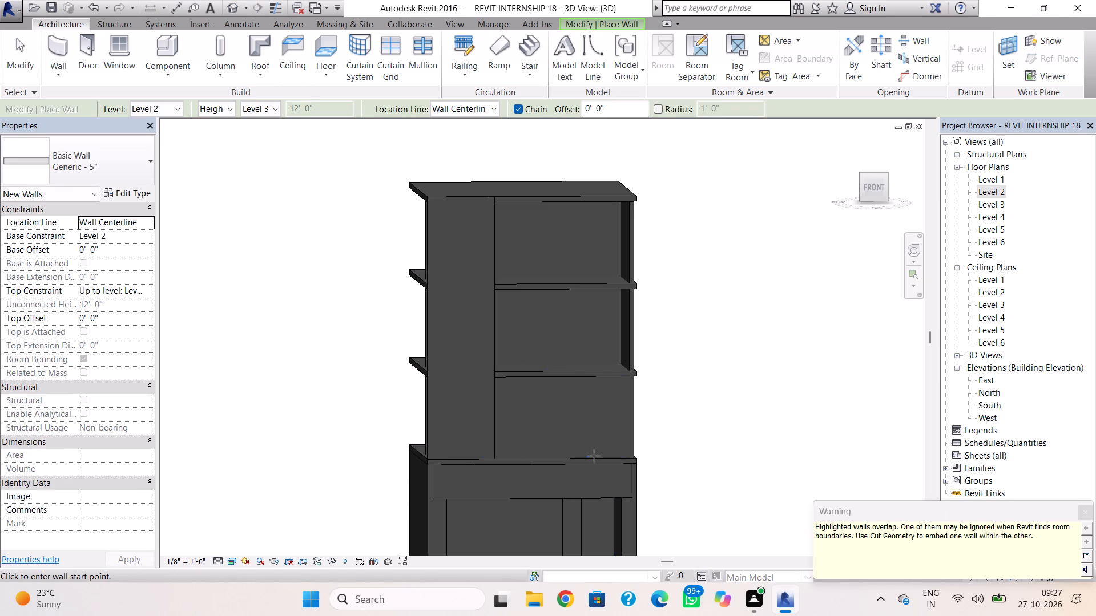
right_click_drag(605, 480, 702, 607, "shift")
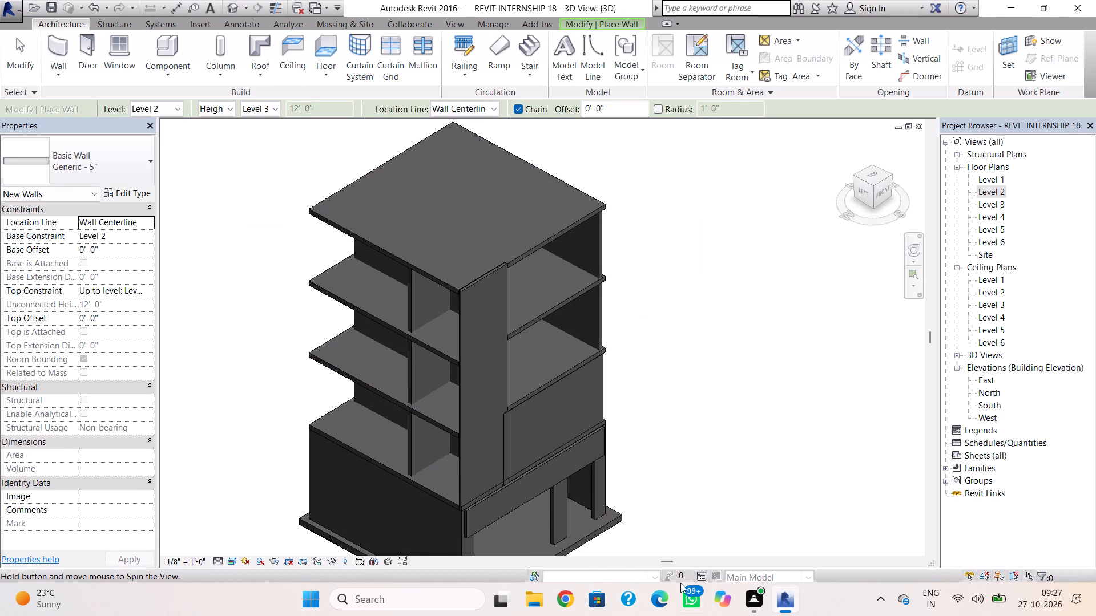
right_click_drag(648, 457, 503, 344, "shift")
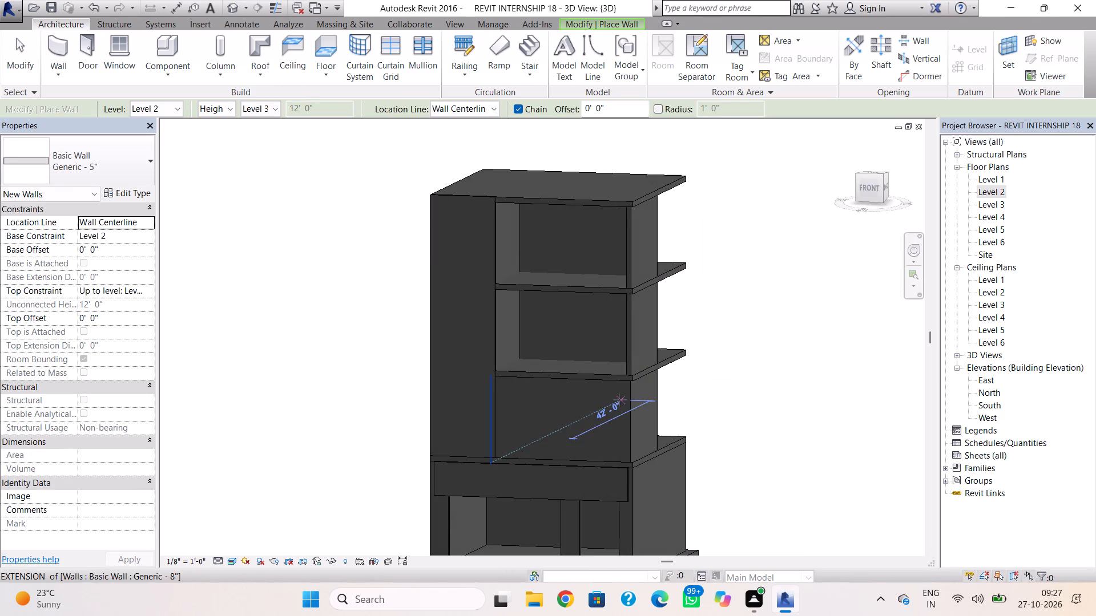
key("Escape")
Stretch the top of the new Generic - 5" front wall above the Level 3 slab, to a top offset of about 3' 7".
left_click(621, 386)
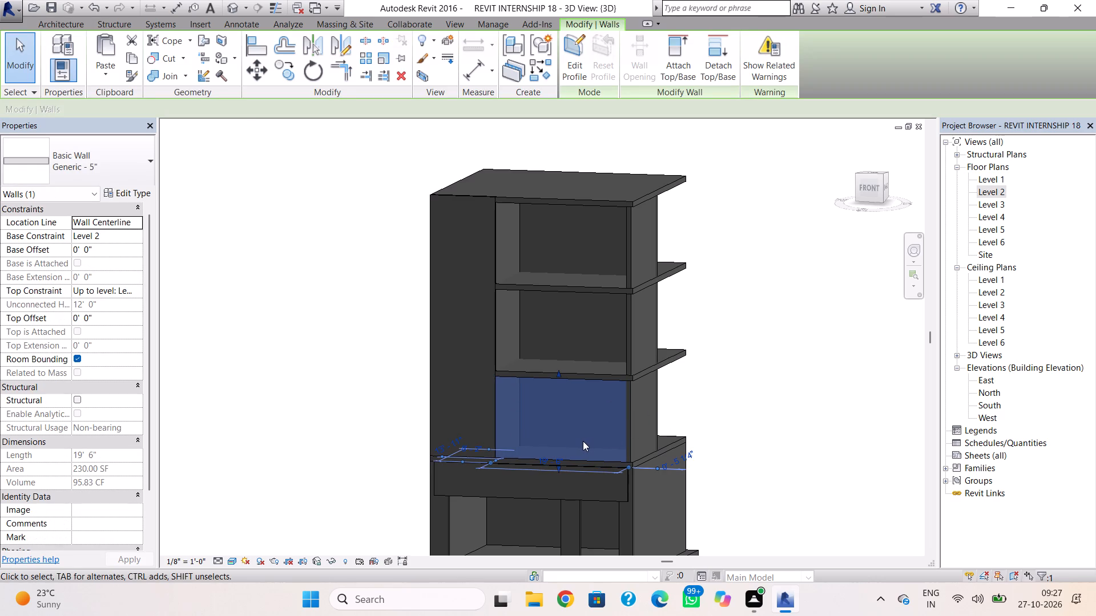
scroll(582, 441, "up", 4)
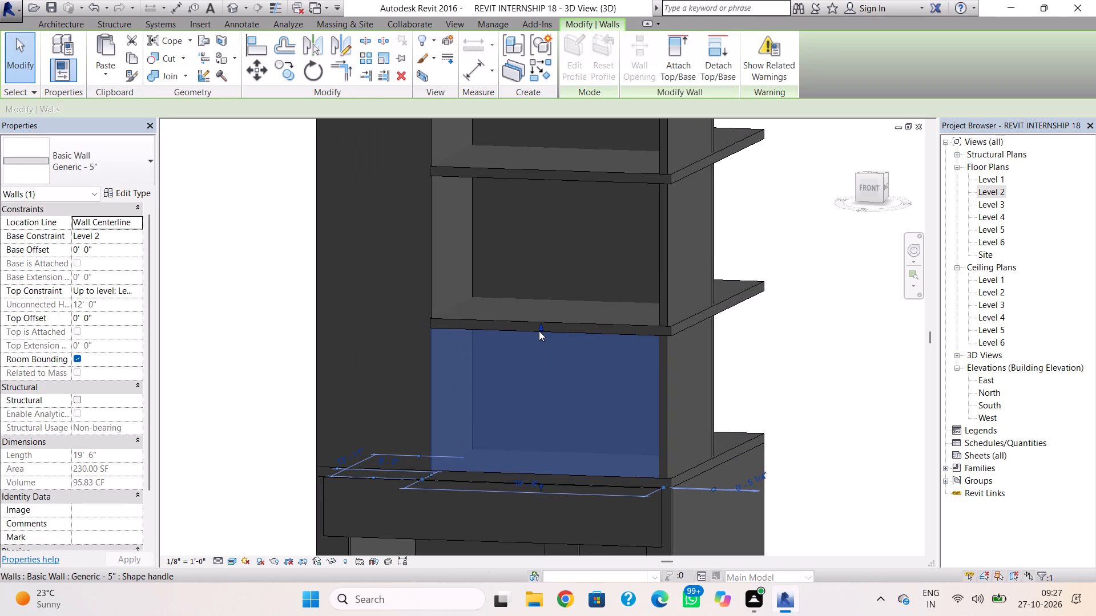
left_click_drag(539, 331, 548, 283)
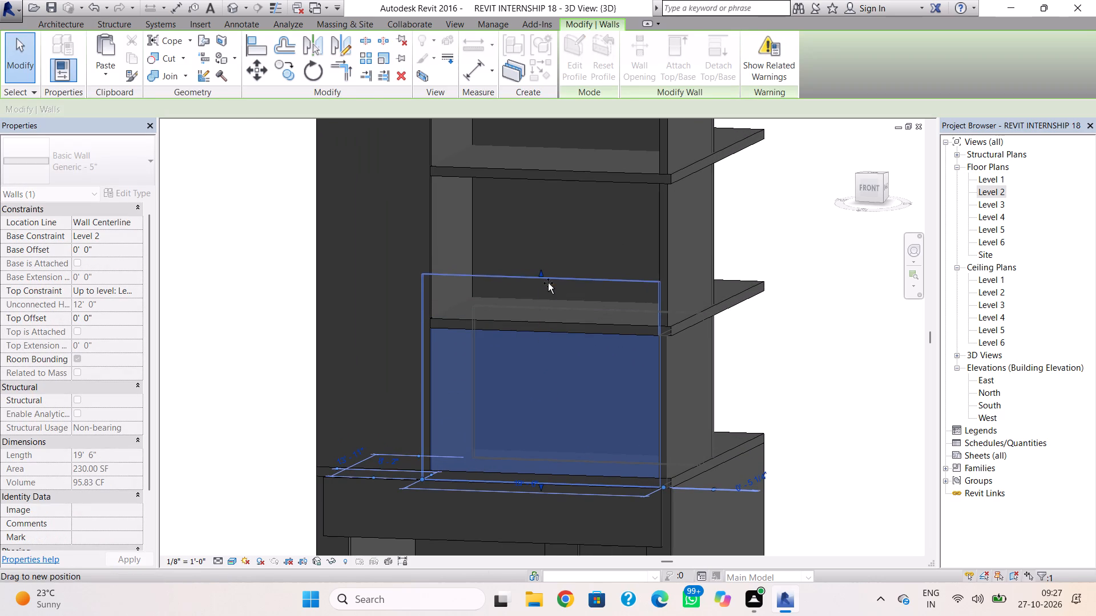
left_click_drag(548, 283, 550, 286)
Raise the bottom of the new front wall towards the Level 3 slab, to a base offset of about 8' 4".
left_click_drag(542, 487, 540, 441)
key("Escape")
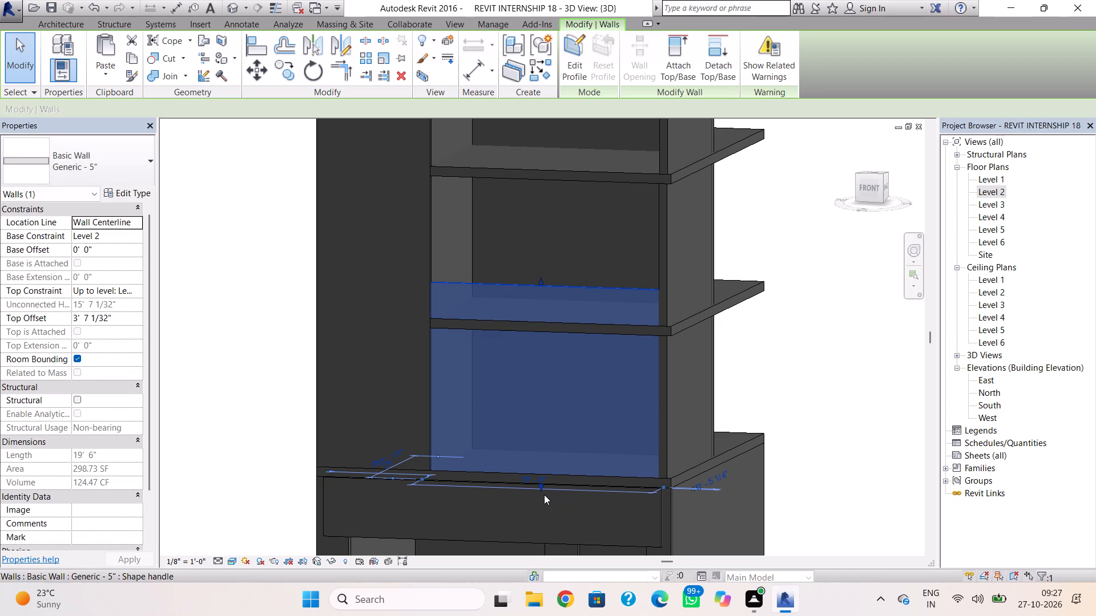
scroll(544, 495, "up", 8)
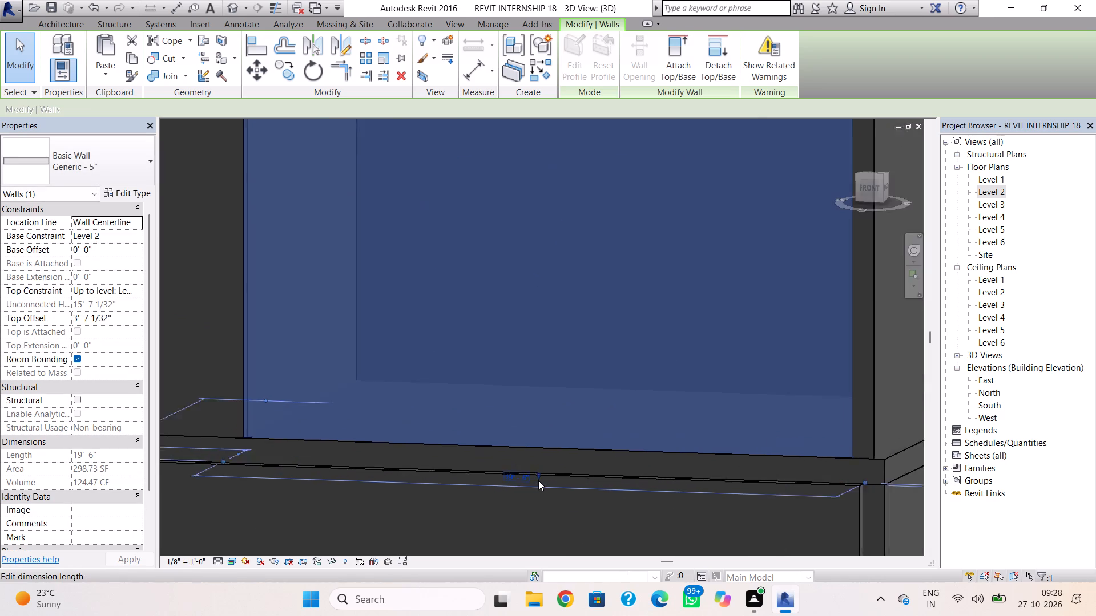
scroll(538, 480, "up", 4)
left_click_drag(541, 471, 541, 290)
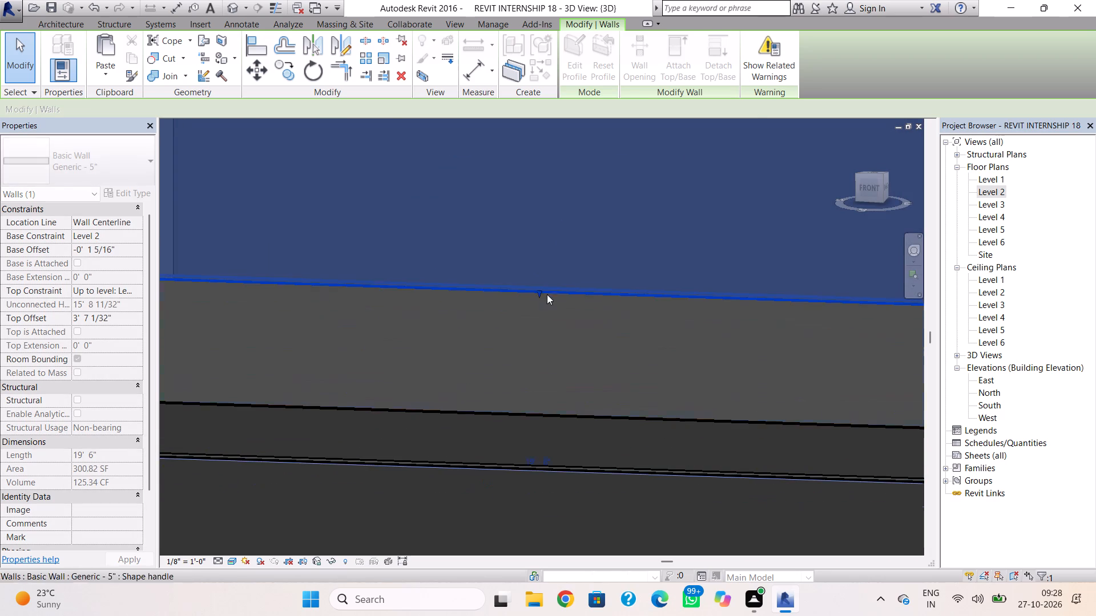
scroll(558, 358, "down", 8)
middle_click_drag(557, 397, 554, 445)
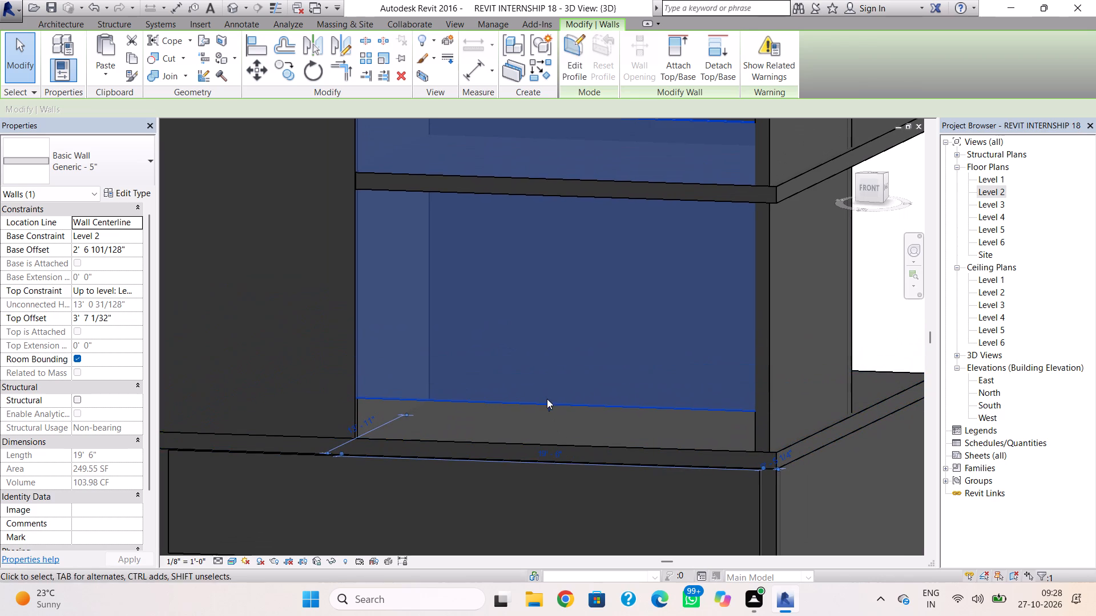
left_click_drag(549, 407, 560, 277)
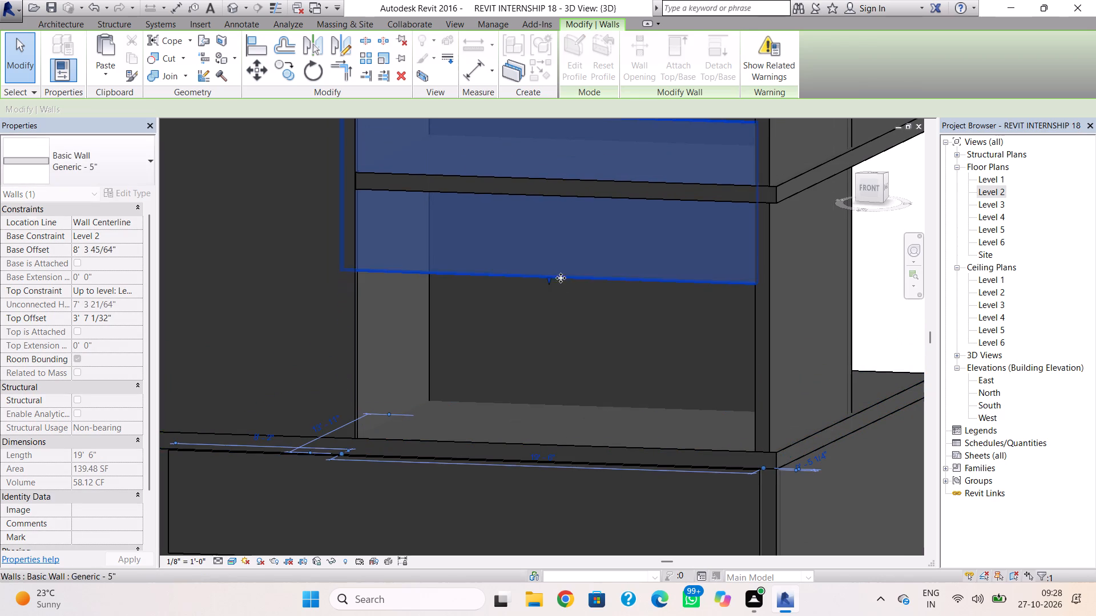
Lower the top of the Generic - 5" front wall band at Level 3 to a top offset of about 3' 2".
scroll(562, 312, "down", 2)
middle_click_drag(559, 323, 552, 379)
right_click_drag(595, 383, 616, 372, "shift")
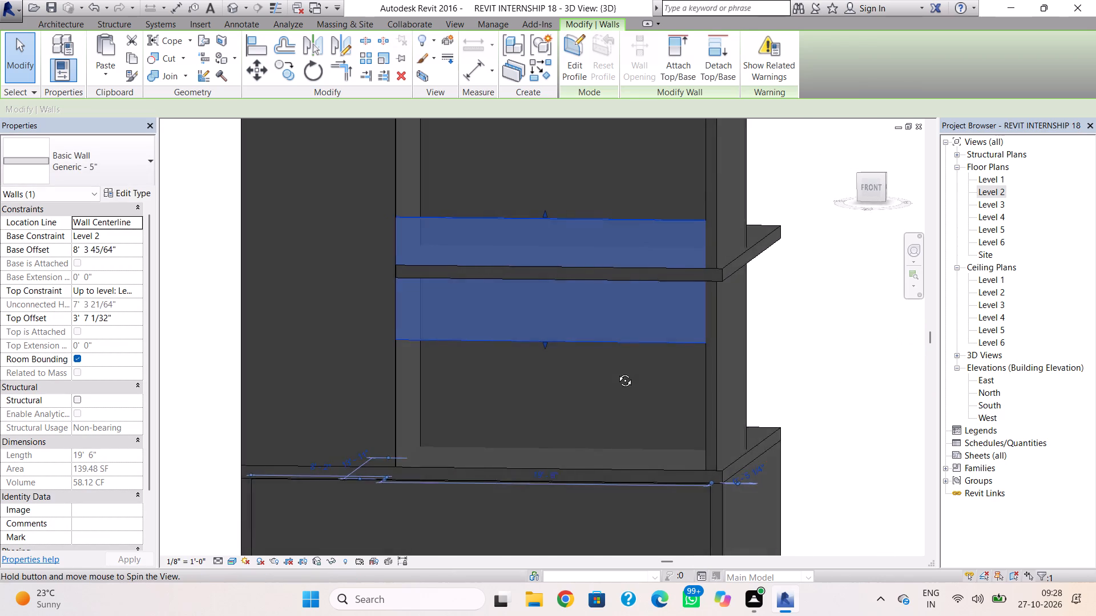
right_click_drag(616, 372, 623, 371, "shift")
left_click_drag(544, 215, 545, 225)
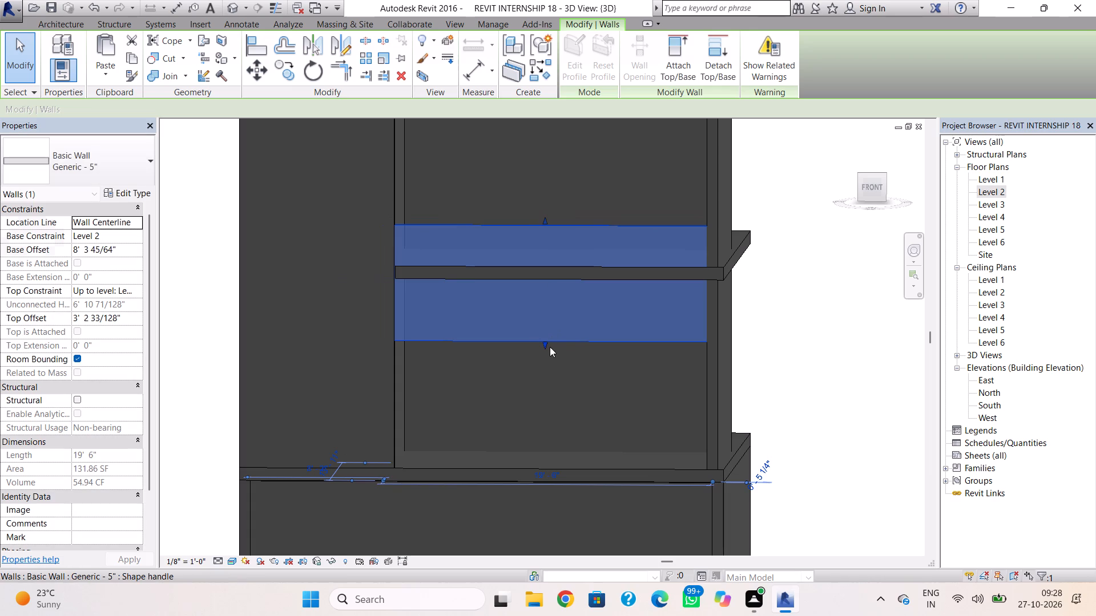
Raise the bottom of the Level 3 front wall band to a base offset of about 9' 11".
left_click_drag(541, 343, 549, 307)
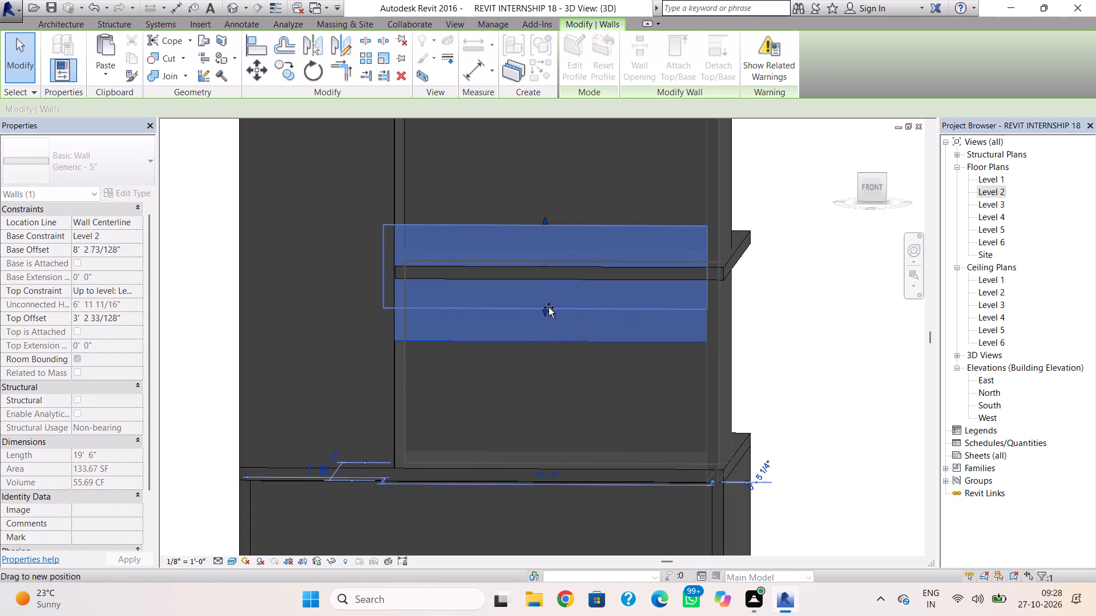
left_click_drag(549, 307, 551, 314)
left_click(567, 374)
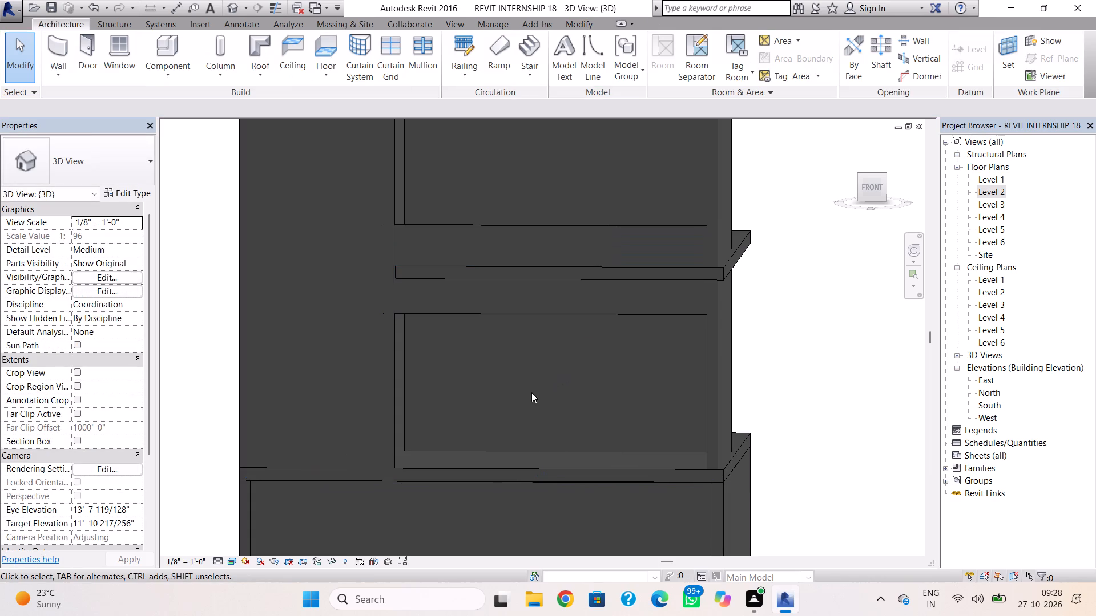
Nudge the Level 3 front wall band outward so that it stands in front of the slab edge.
left_click(452, 304)
left_click(452, 310)
right_click_drag(454, 333, 452, 346, "shift")
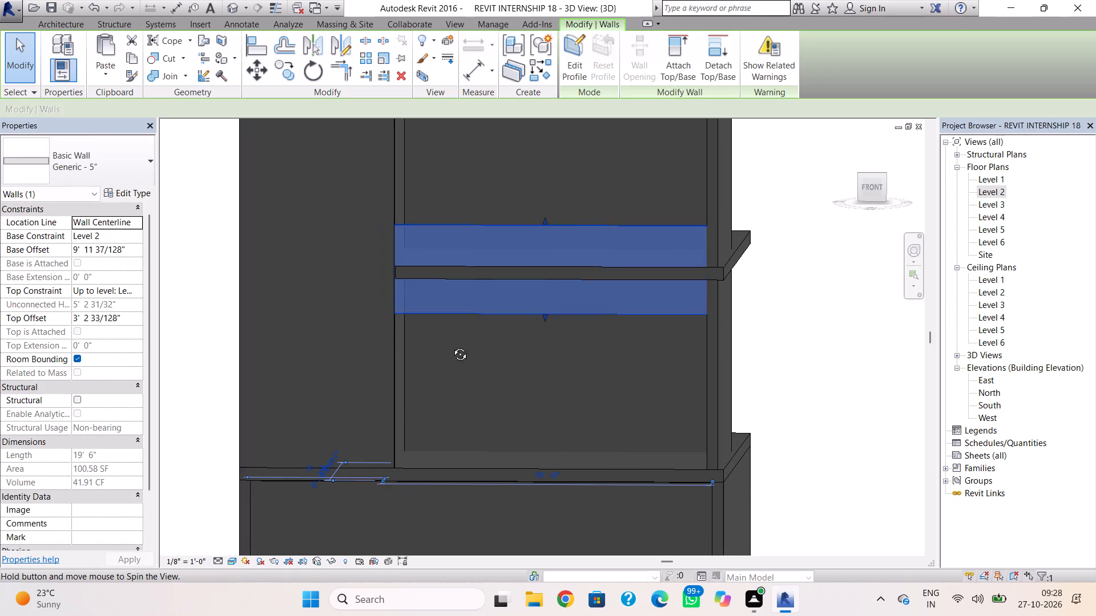
right_click_drag(452, 346, 663, 329, "shift")
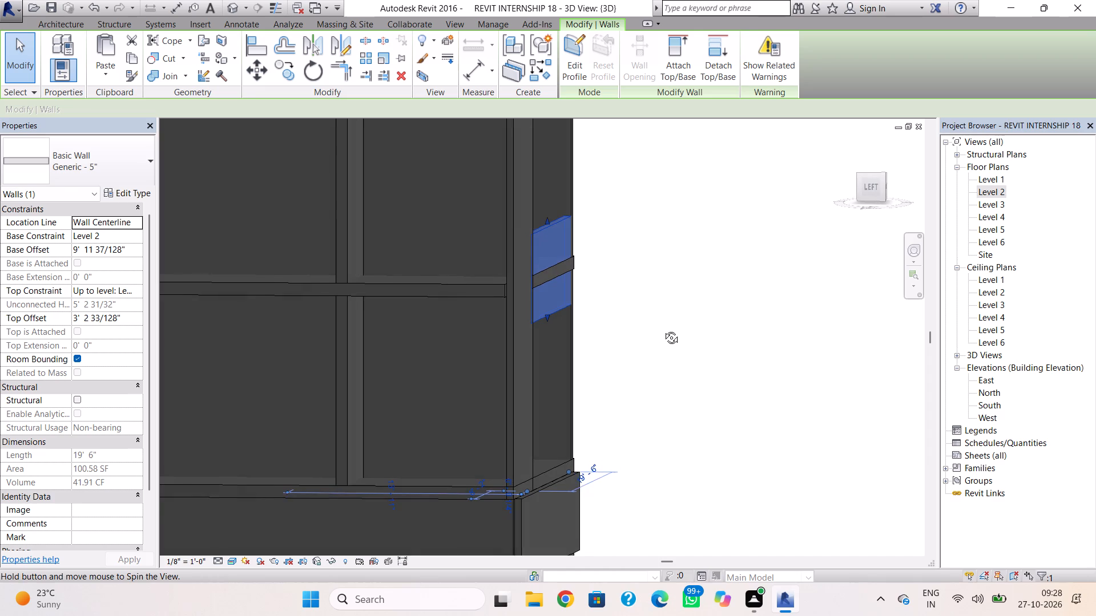
right_click_drag(663, 329, 663, 329, "shift")
left_click(872, 192)
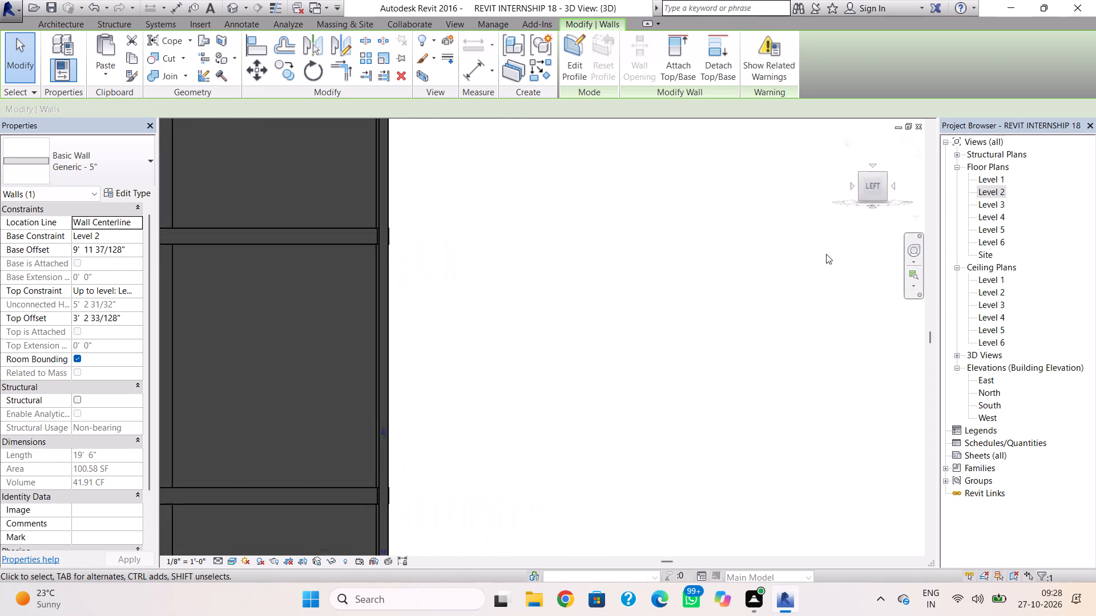
key("Right")
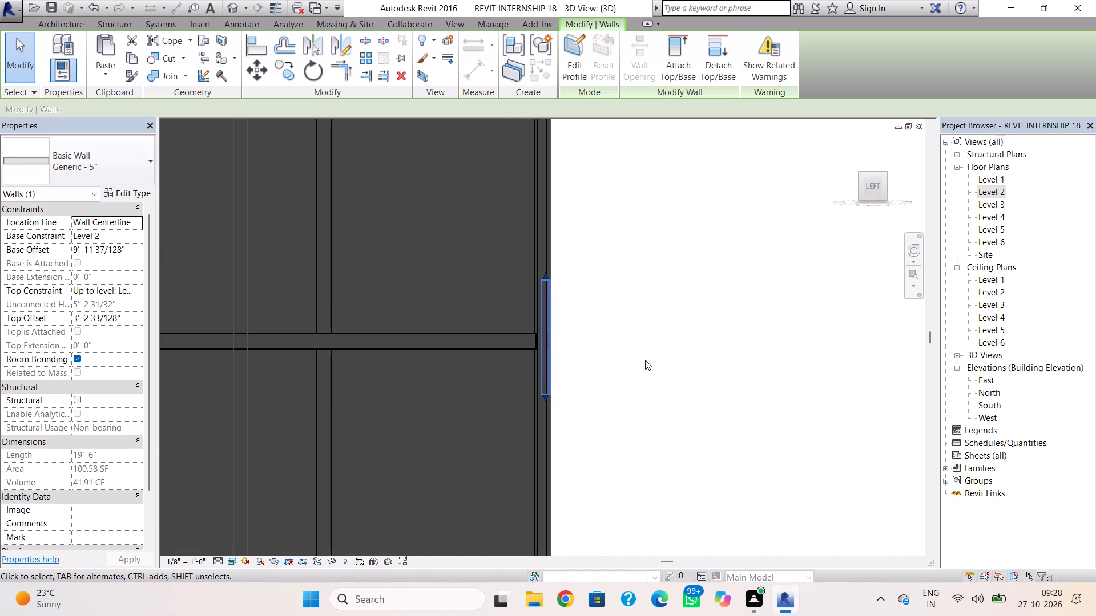
key("Escape")
right_click_drag(640, 362, 559, 374, "shift")
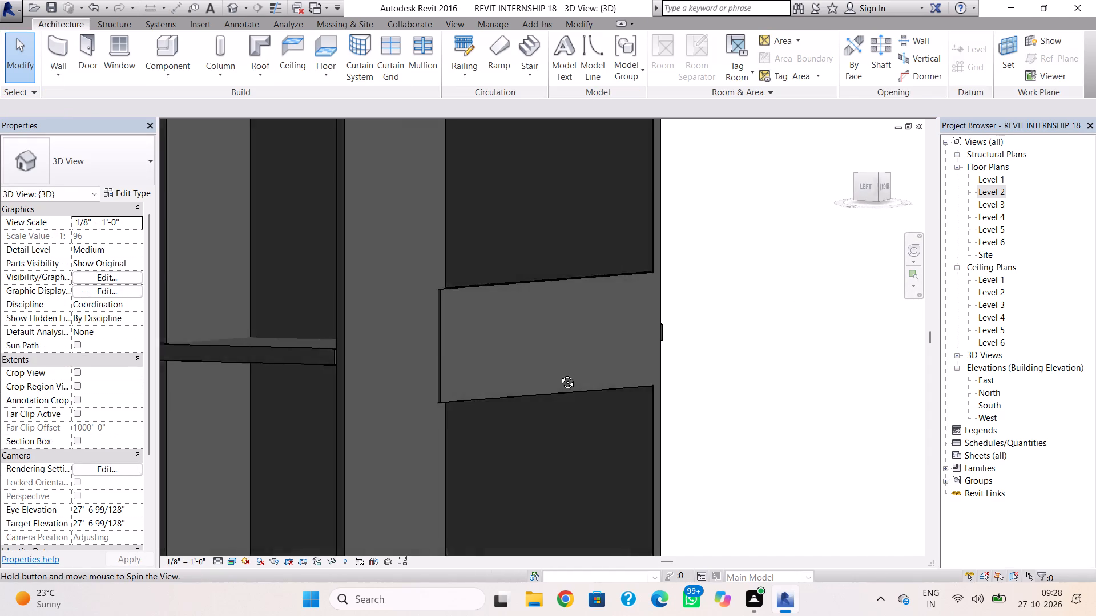
right_click_drag(559, 374, 410, 376, "shift")
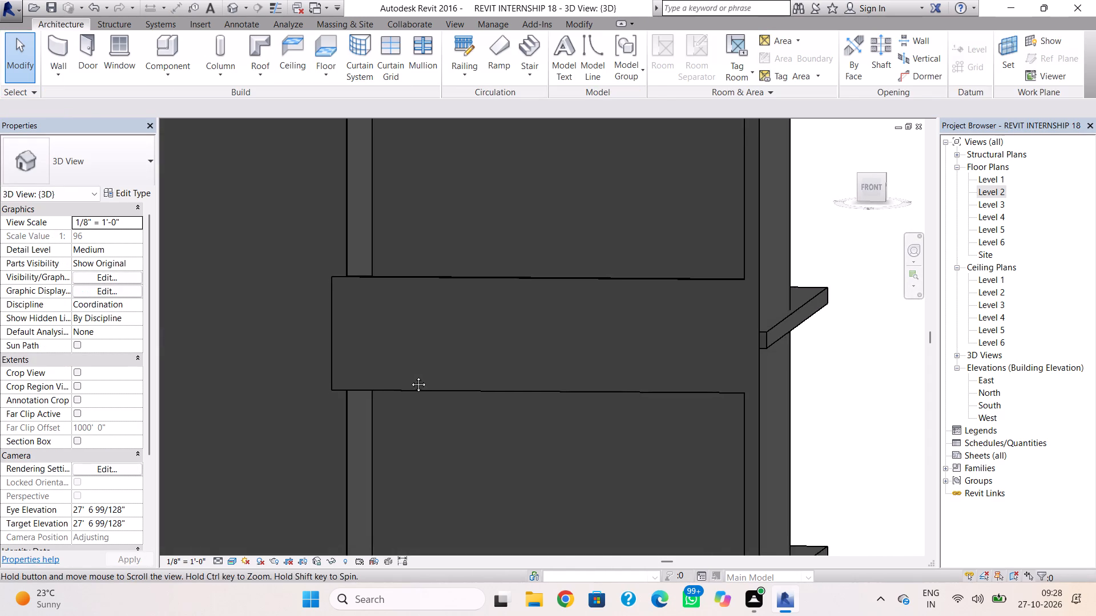
right_click_drag(410, 376, 525, 371, "shift")
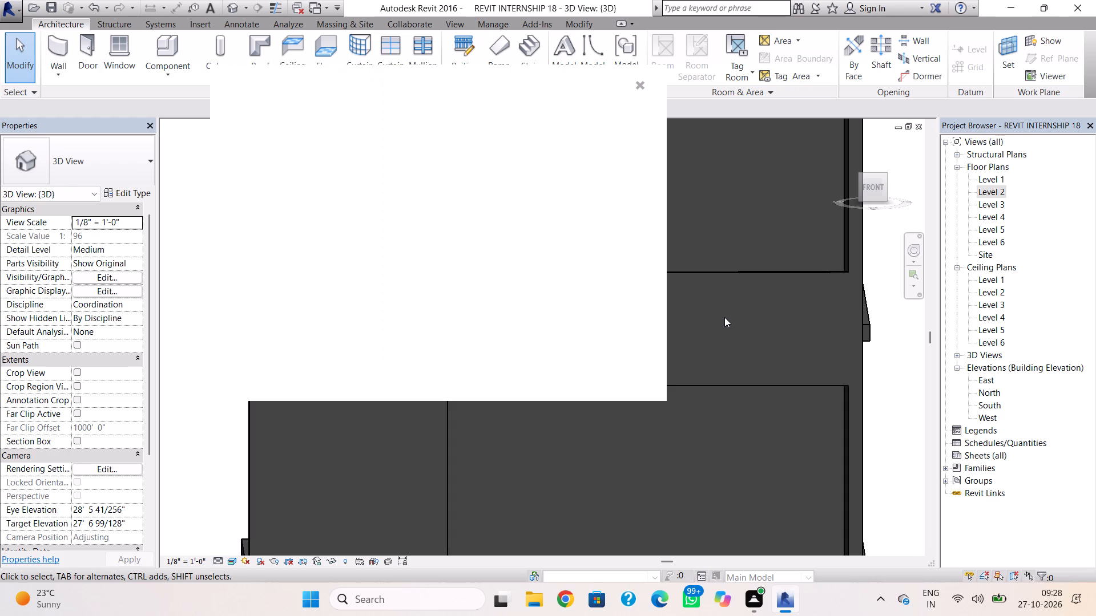
Nudge the Level 3 front wall band slightly back towards the building, working from the side.
left_click(640, 90)
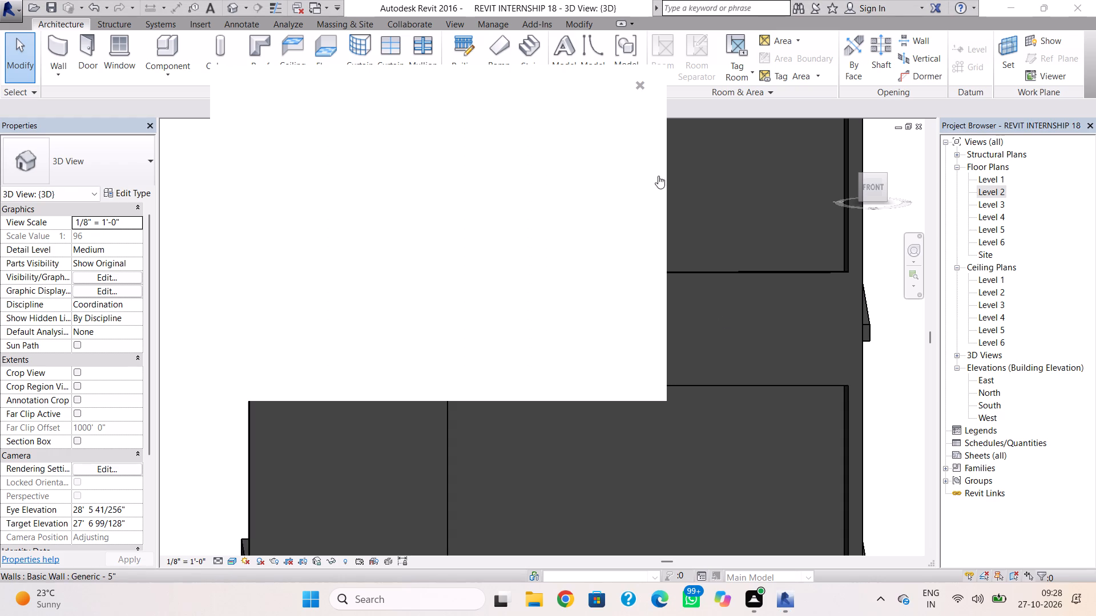
right_click_drag(480, 396, 698, 418, "shift")
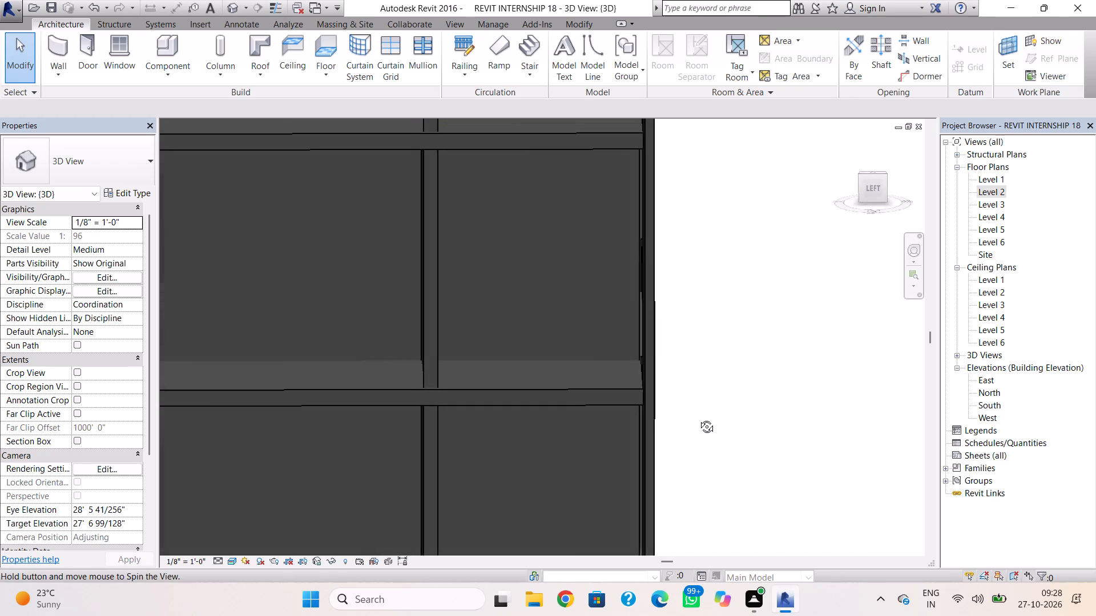
right_click_drag(698, 418, 688, 389, "shift")
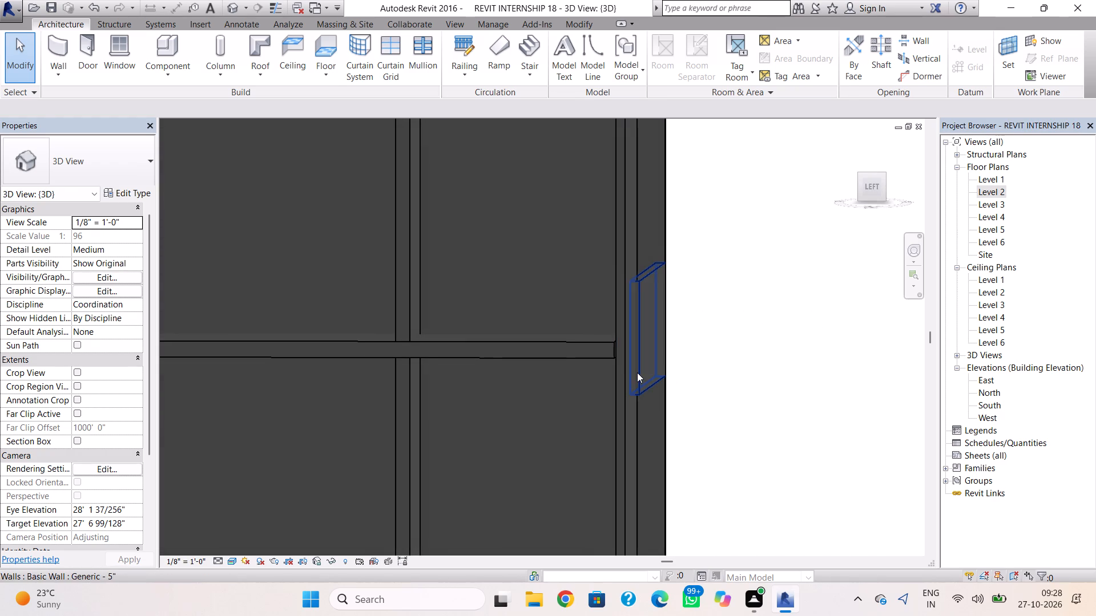
left_click(638, 372)
scroll(647, 380, "up", 6)
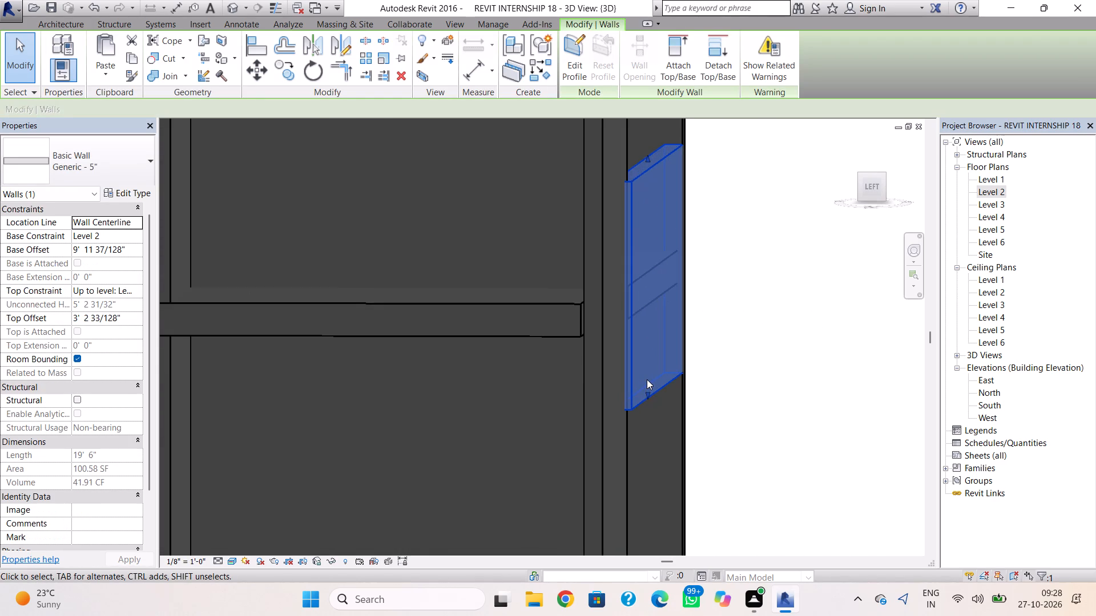
key("Left")
left_click(758, 369)
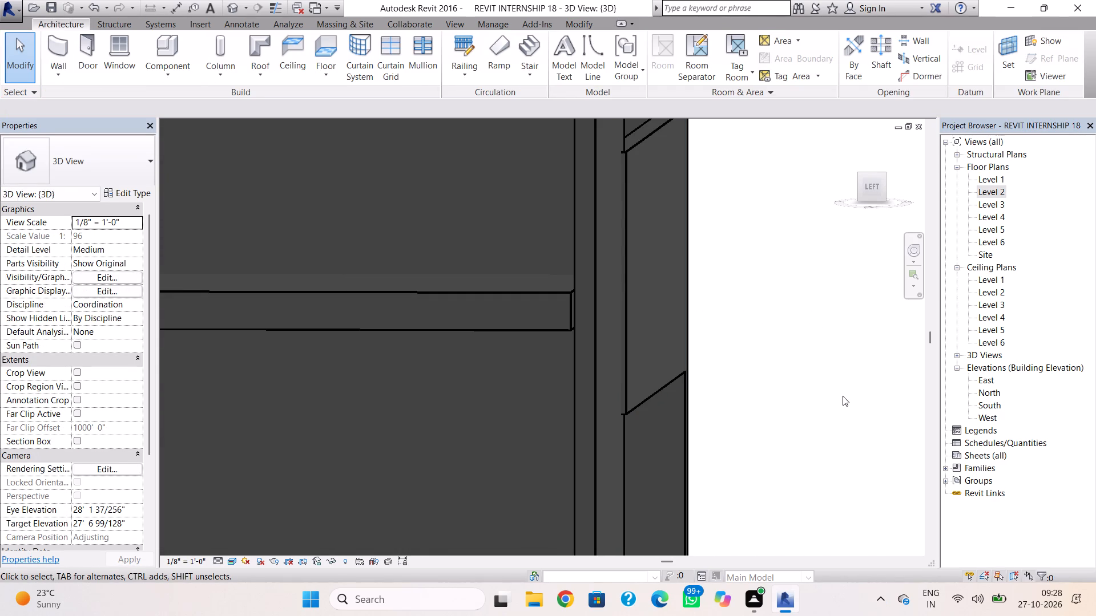
Examine how the Level 3 front wall band meets the slab edge and the tall front wall.
right_click_drag(843, 396, 808, 423, "shift")
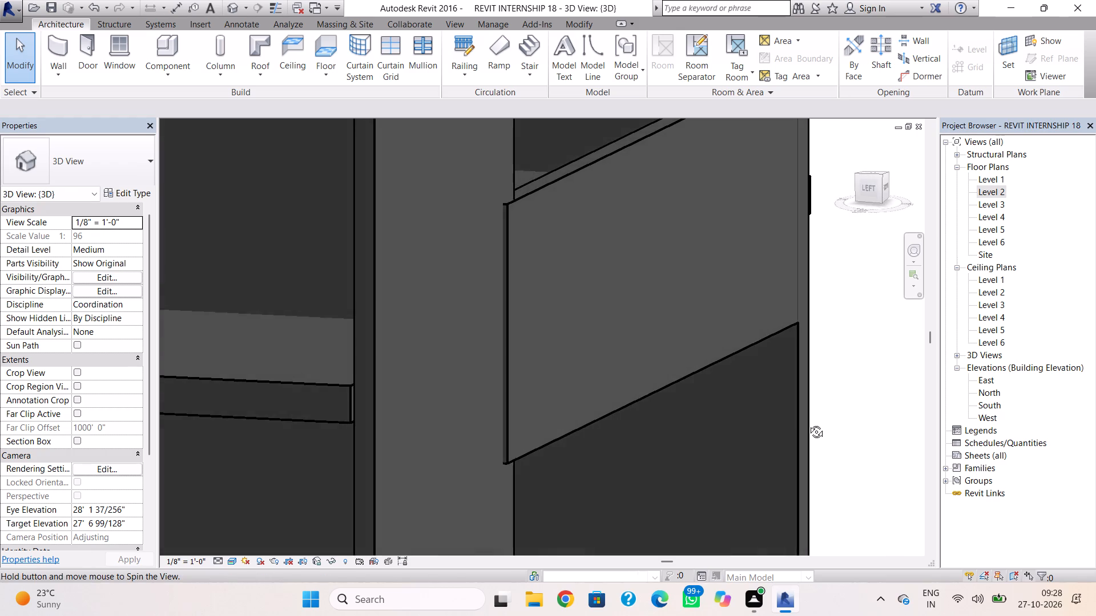
right_click_drag(808, 423, 769, 412, "shift")
right_click(769, 412)
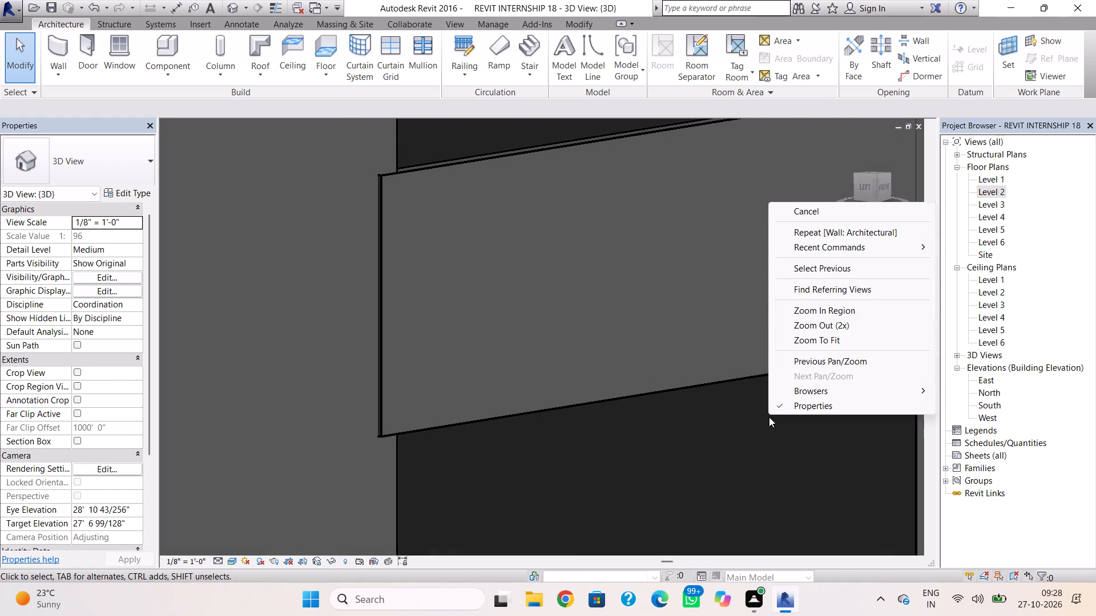
key("Escape")
scroll(758, 432, "down", 4)
right_click_drag(761, 432, 726, 453, "shift")
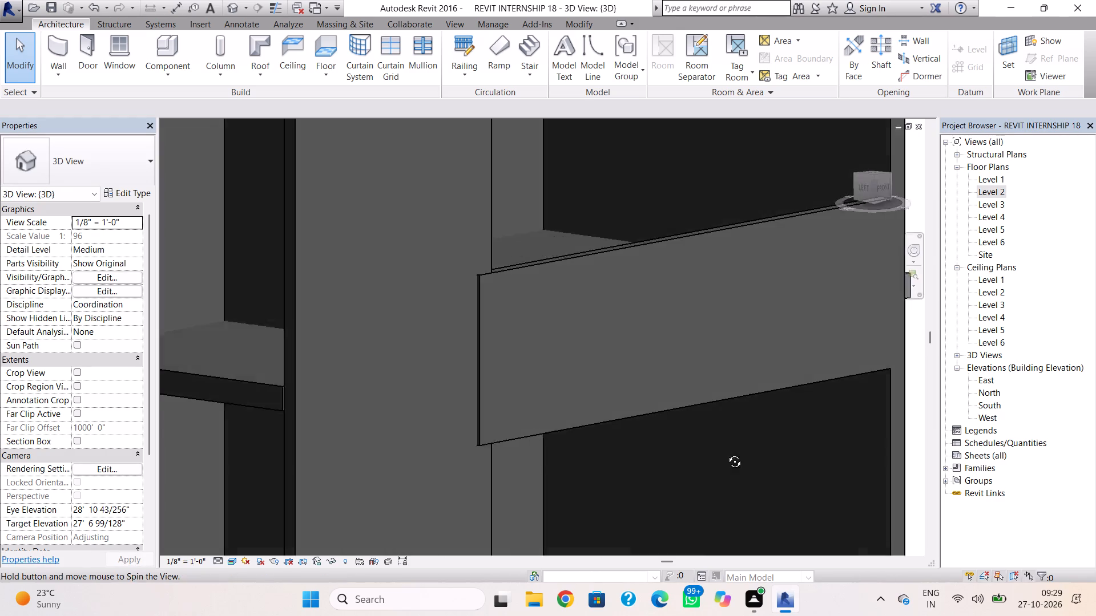
right_click_drag(726, 453, 658, 410, "shift")
Copy the front wall band and paste it aligned to Level 3, placing the duplicate across the slab edge one storey up.
left_click(663, 402)
scroll(663, 402, "down", 6)
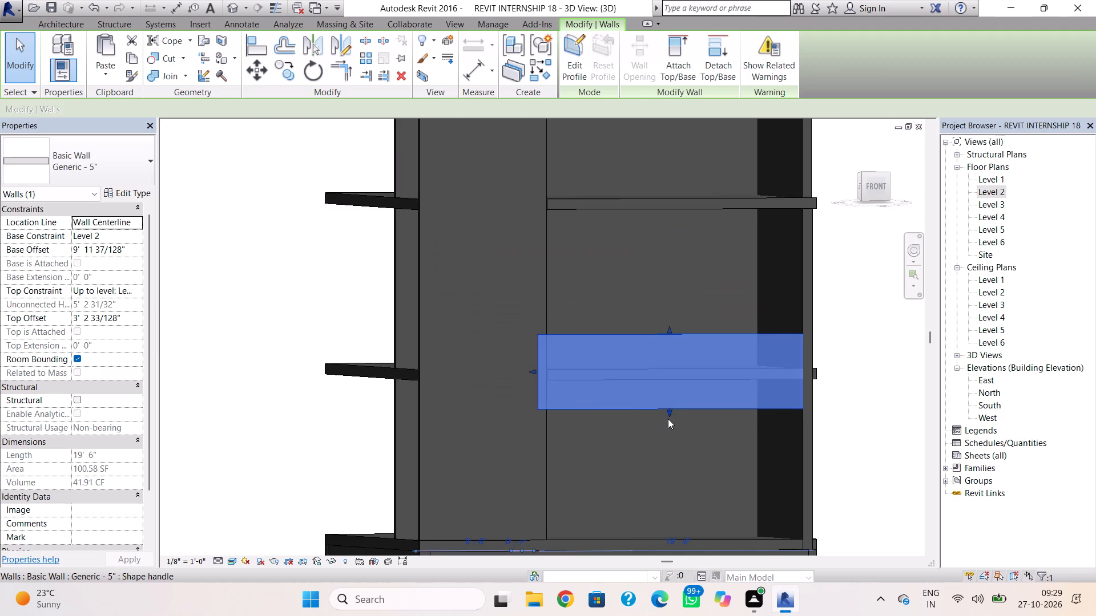
scroll(668, 419, "down", 3)
middle_click_drag(668, 419, 649, 414)
right_click_drag(811, 439, 799, 443, "shift")
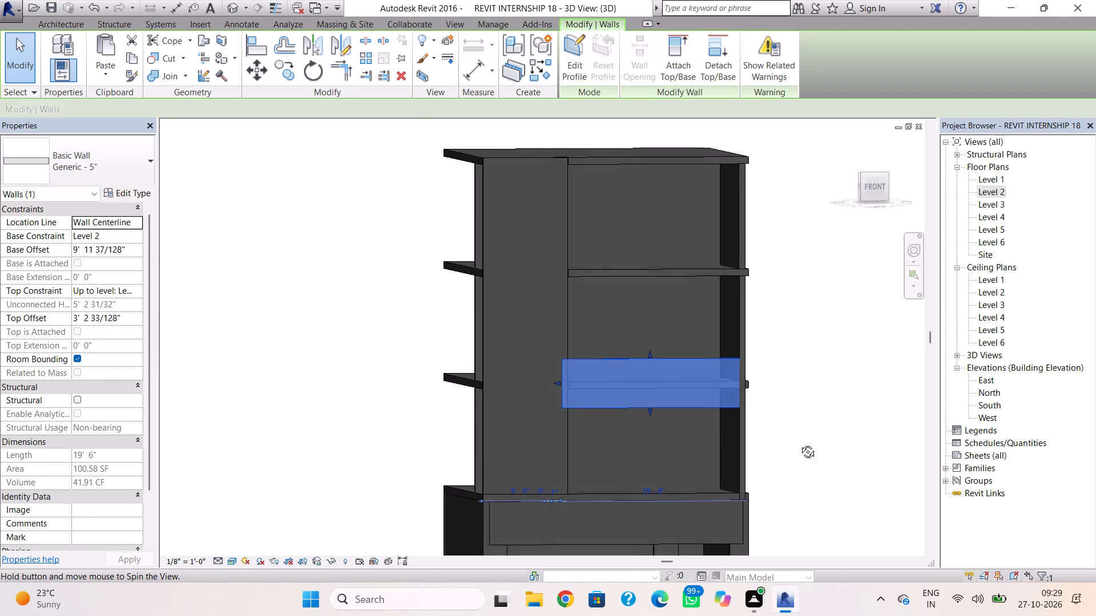
right_click_drag(799, 443, 793, 436, "shift")
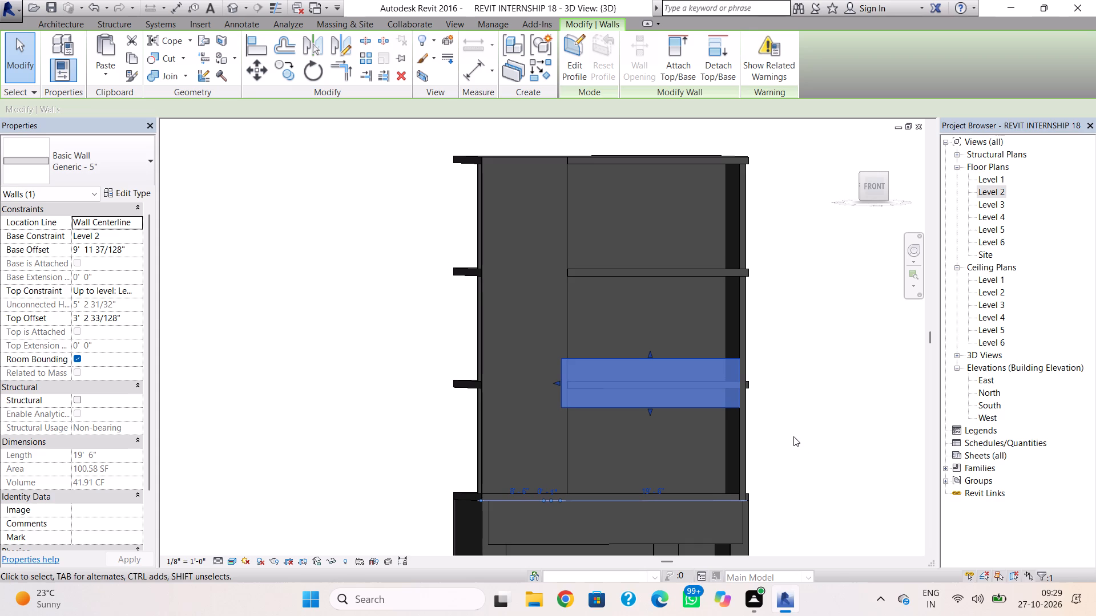
left_click(134, 60)
left_click(117, 63)
left_click(141, 115)
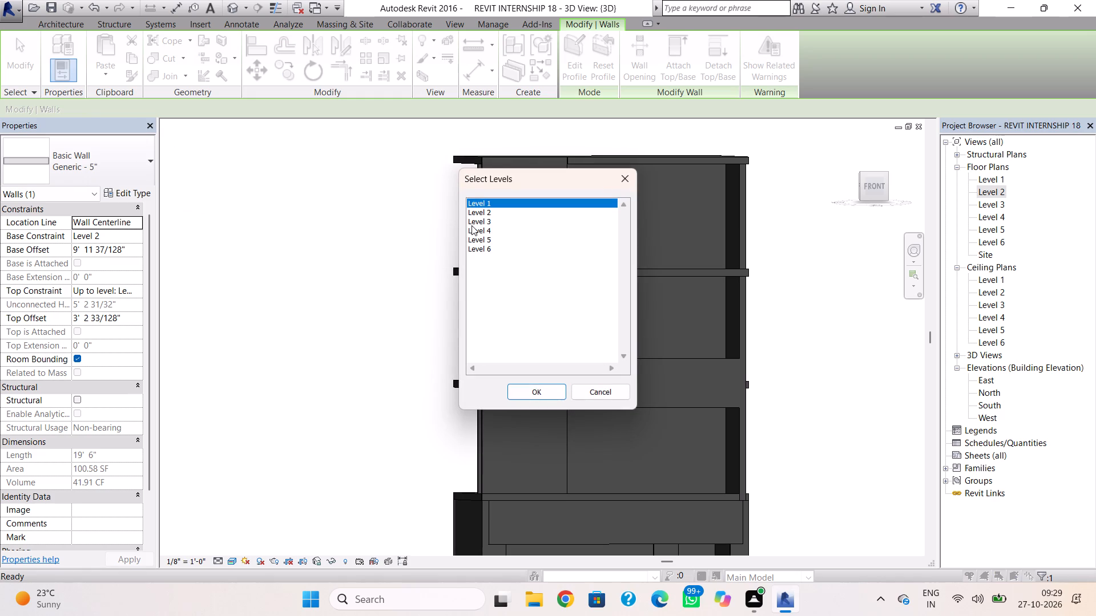
left_click(472, 224)
left_click(525, 388)
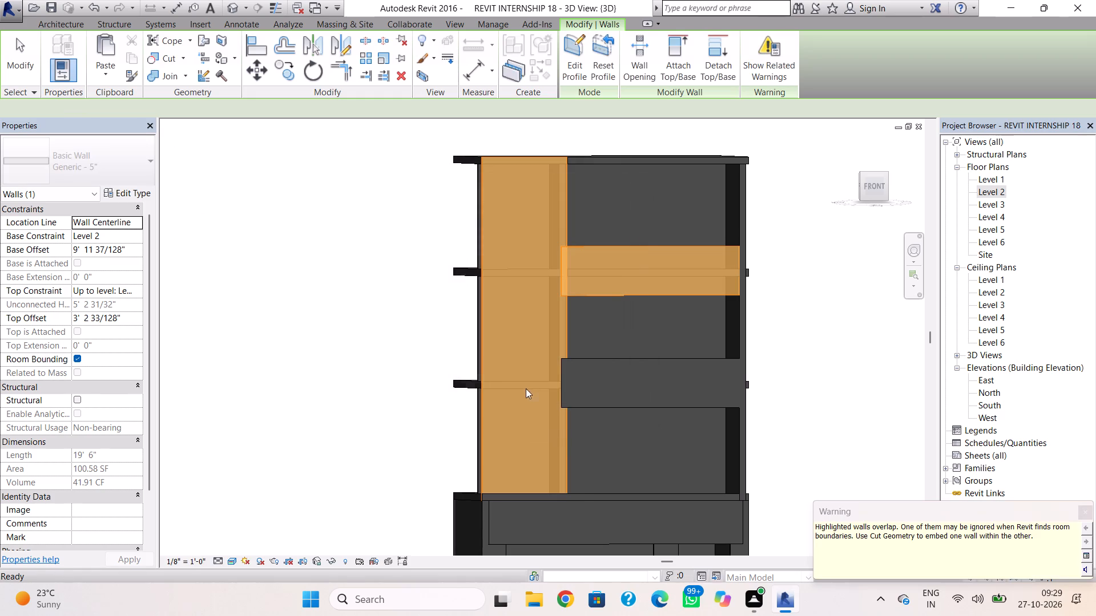
left_click(837, 380)
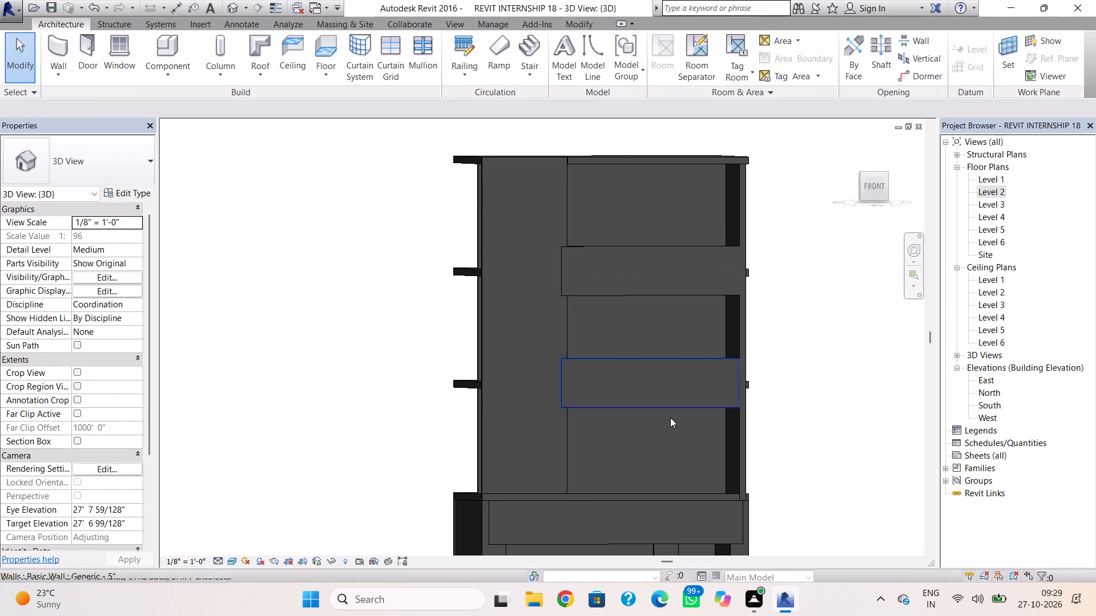
Copy the 28' long front wall band below the Level 2 slab and paste it aligned to Level 5.
left_click(630, 542)
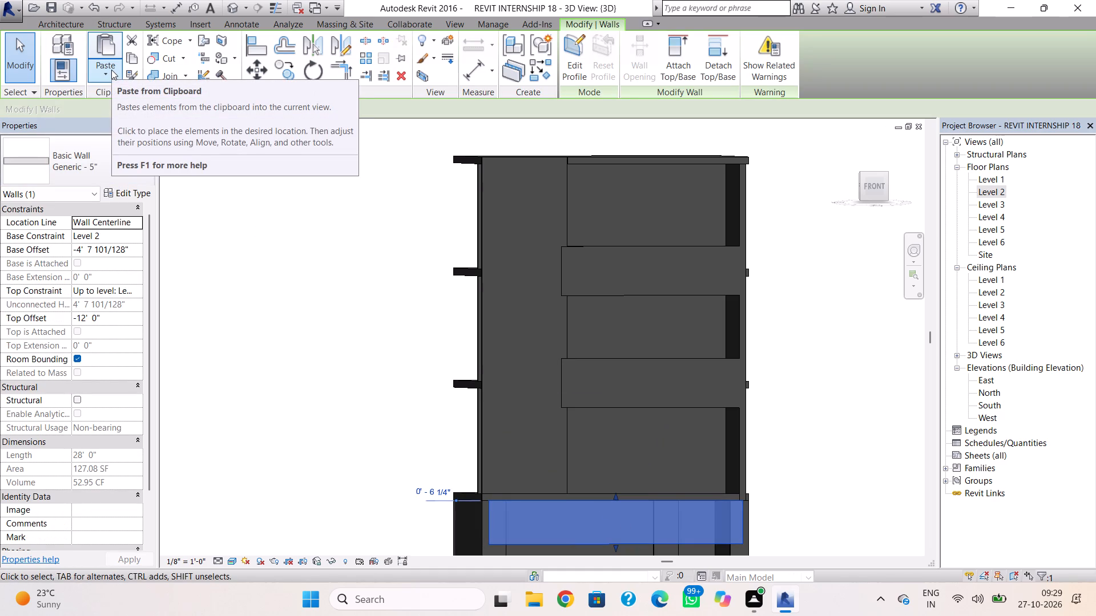
left_click(131, 56)
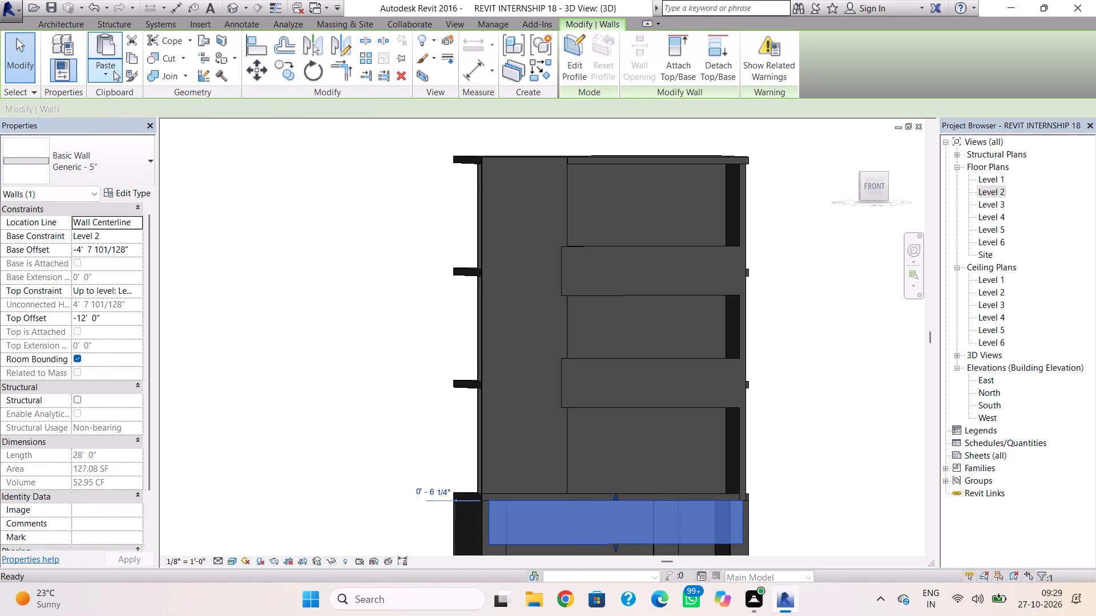
left_click(114, 71)
left_click(170, 139)
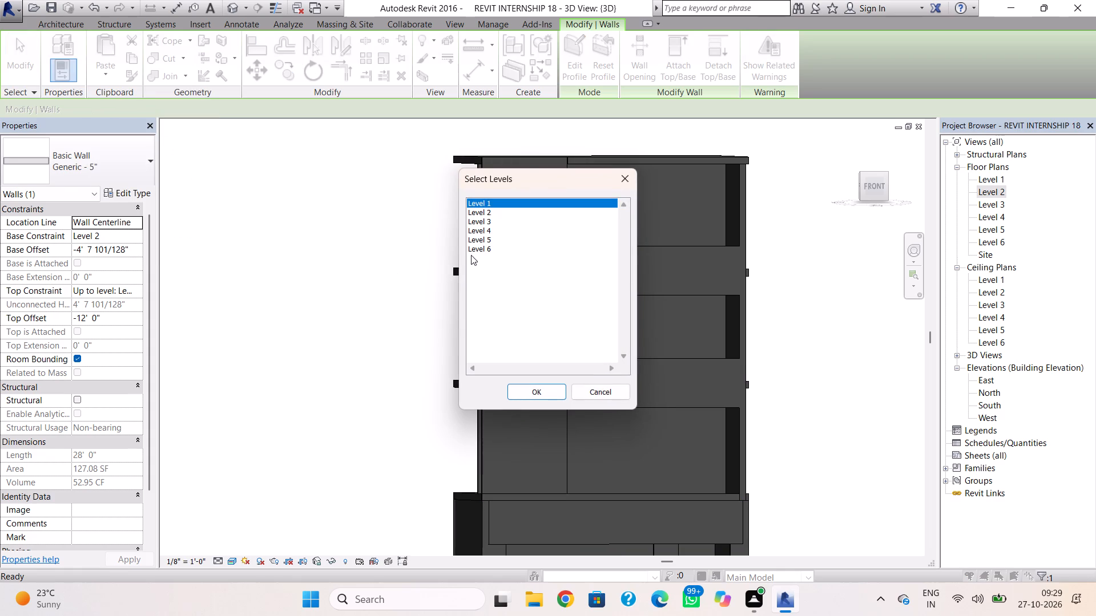
left_click(483, 238)
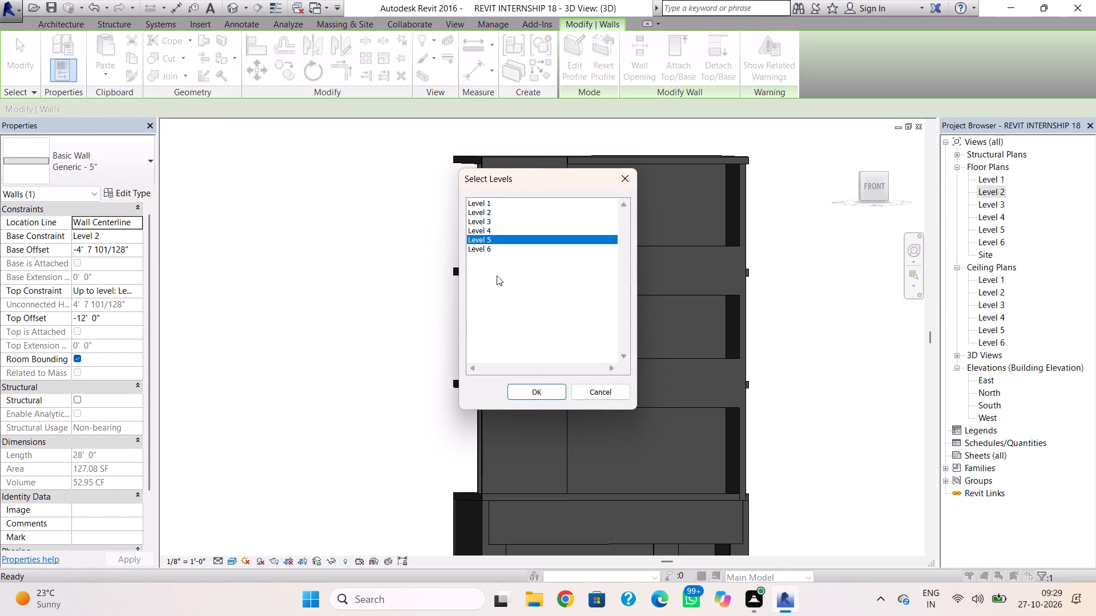
left_click(532, 386)
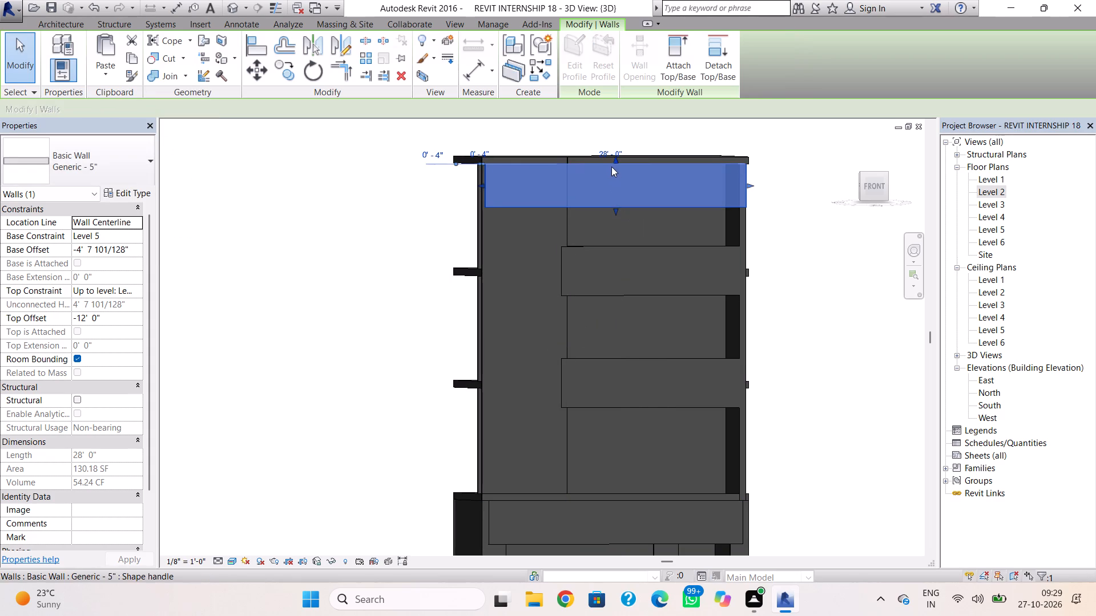
Reshape the pasted Level 5 band into a parapet, with a top offset of about -7' 8" and its bottom raised to the roof slab.
left_click_drag(614, 160, 615, 124)
left_click_drag(613, 211, 619, 153)
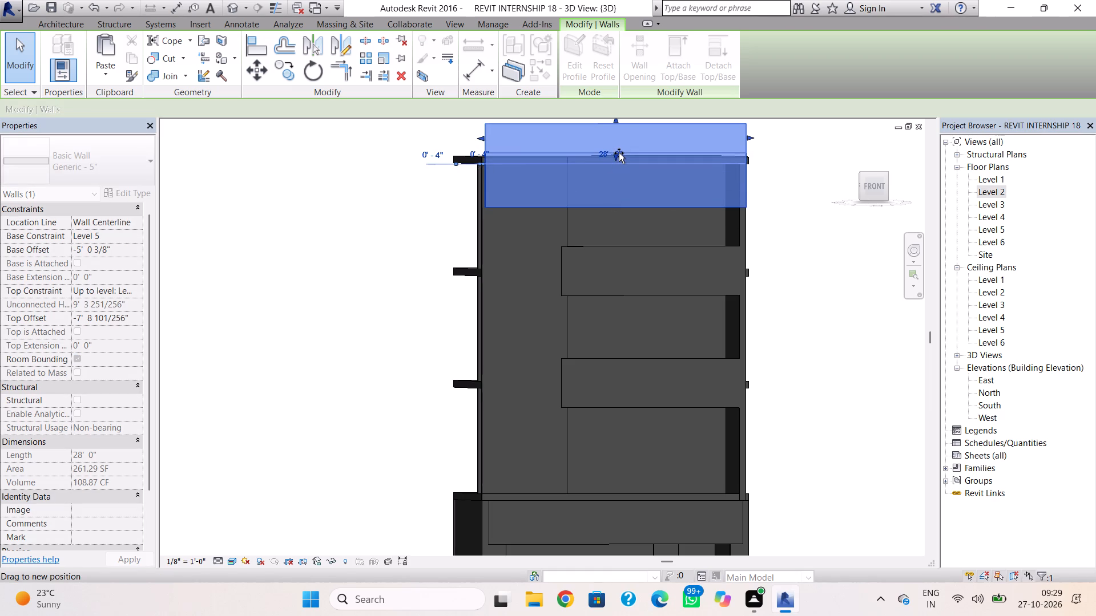
left_click_drag(619, 153, 619, 156)
left_click(788, 197)
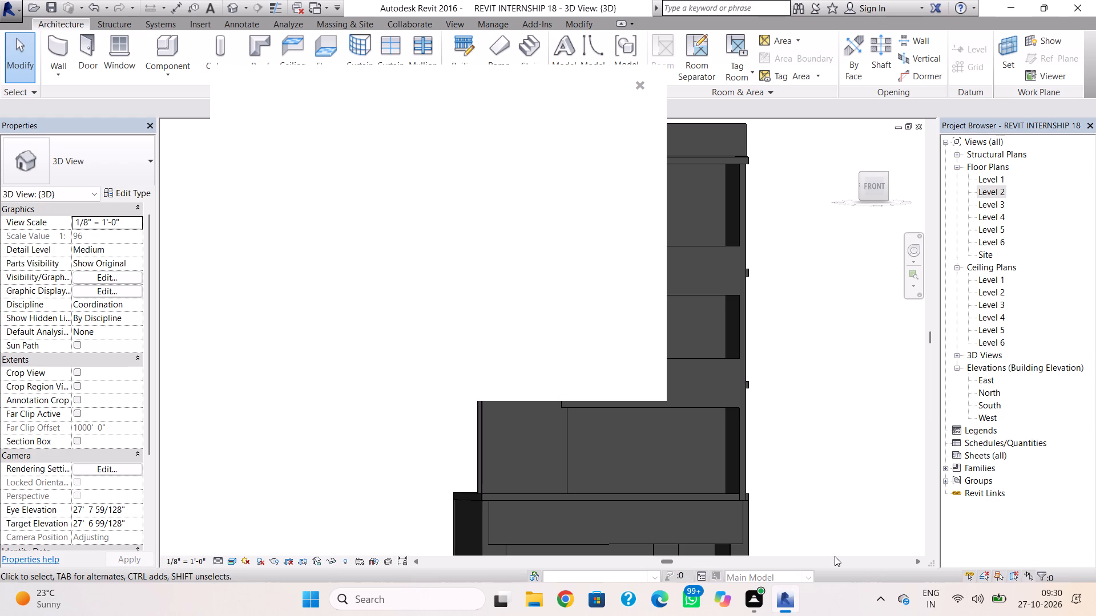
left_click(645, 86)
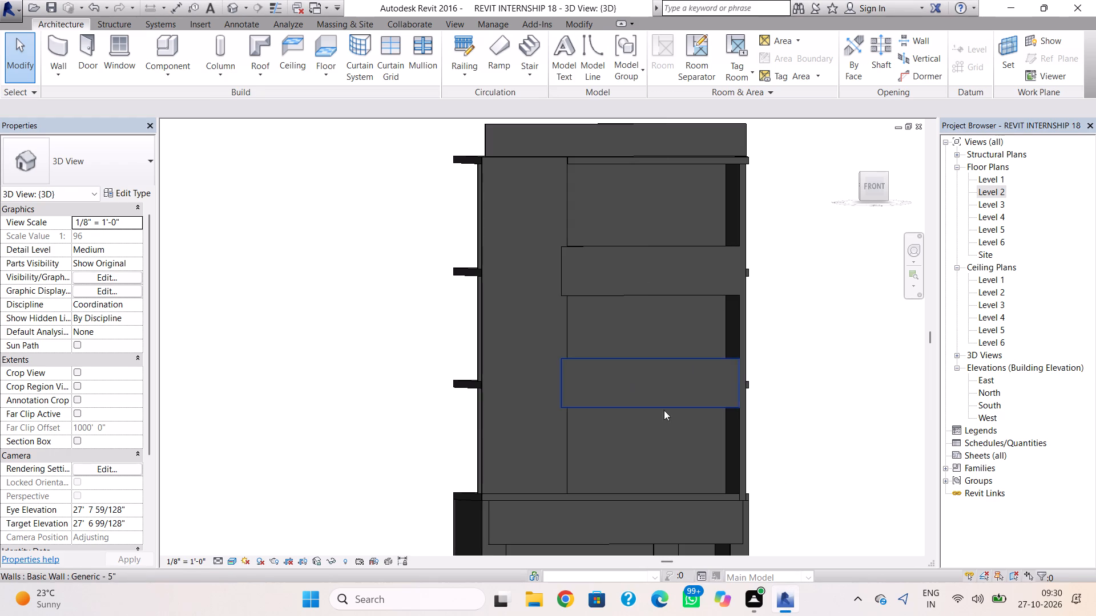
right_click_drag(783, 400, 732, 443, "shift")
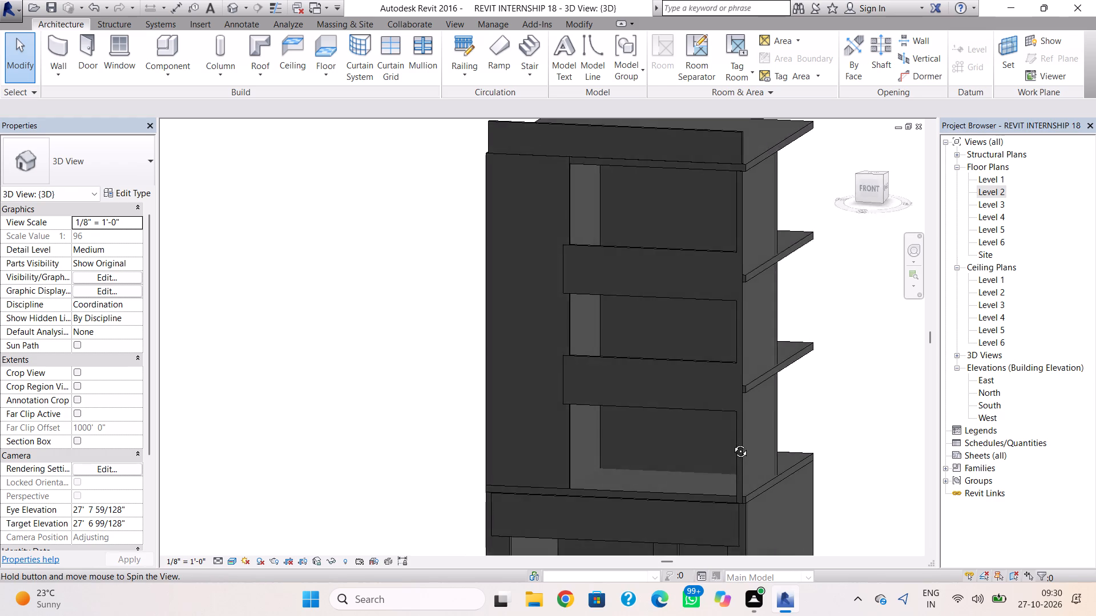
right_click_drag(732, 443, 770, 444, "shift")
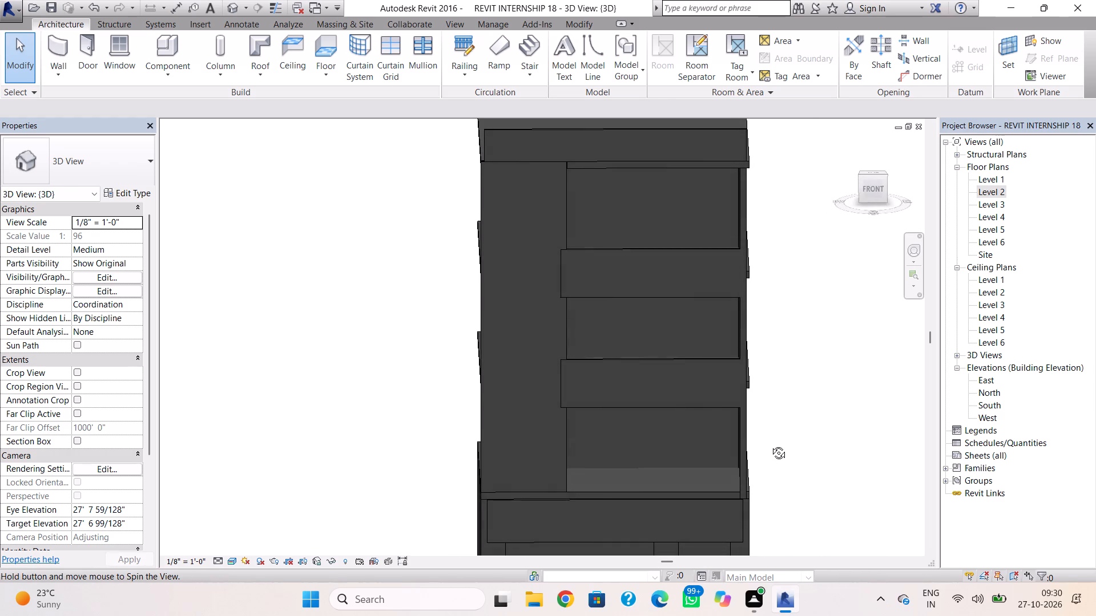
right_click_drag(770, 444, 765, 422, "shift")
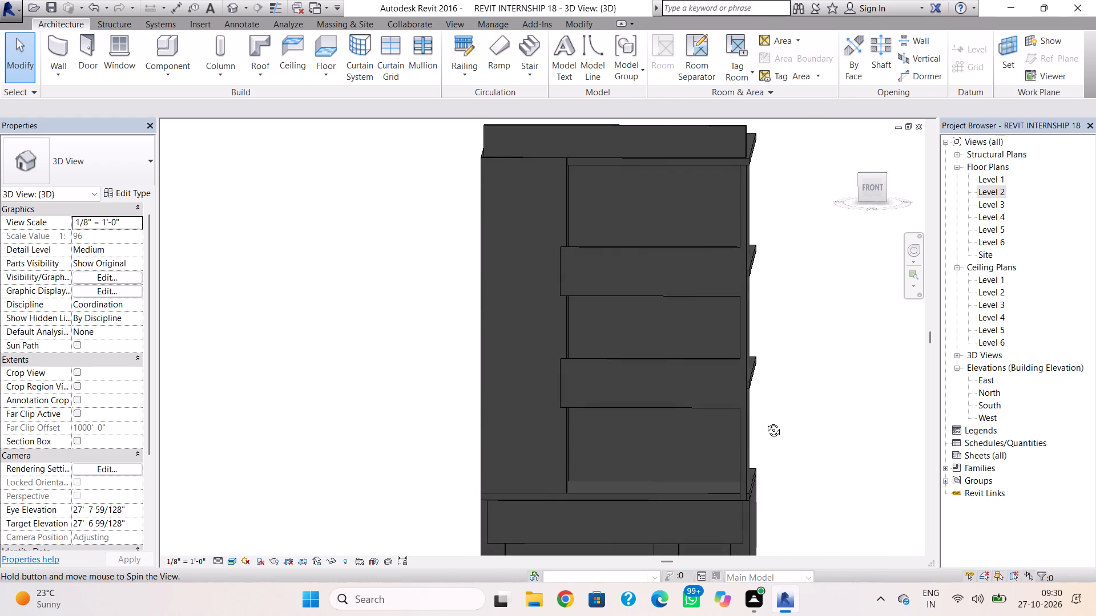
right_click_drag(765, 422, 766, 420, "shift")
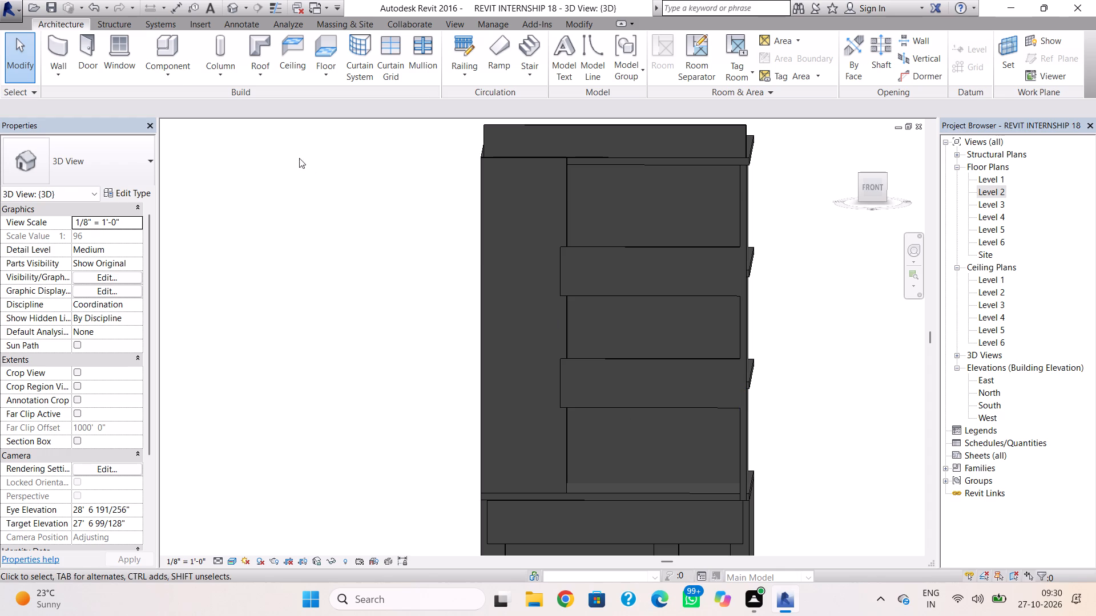
Start an in-place model in the Walls category, keeping the suggested name.
left_click(173, 79)
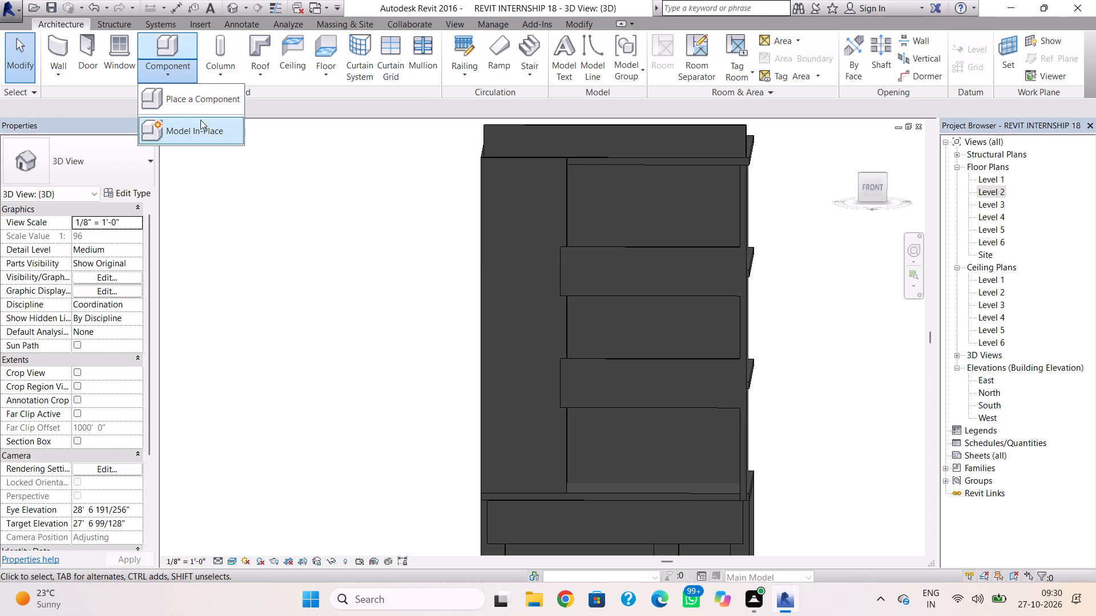
left_click(200, 120)
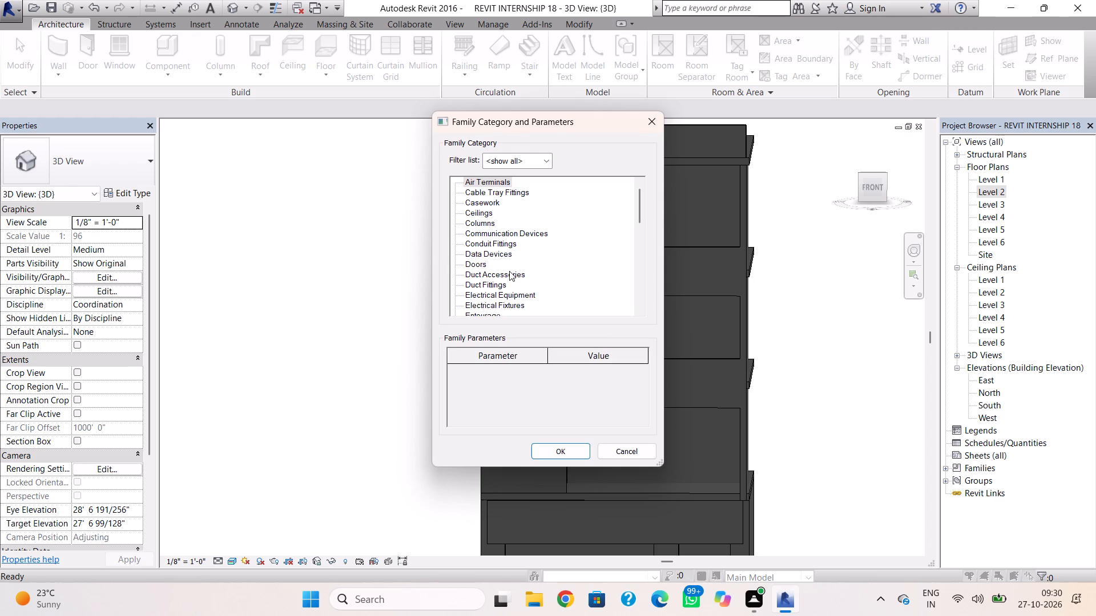
scroll(509, 271, "down", 16)
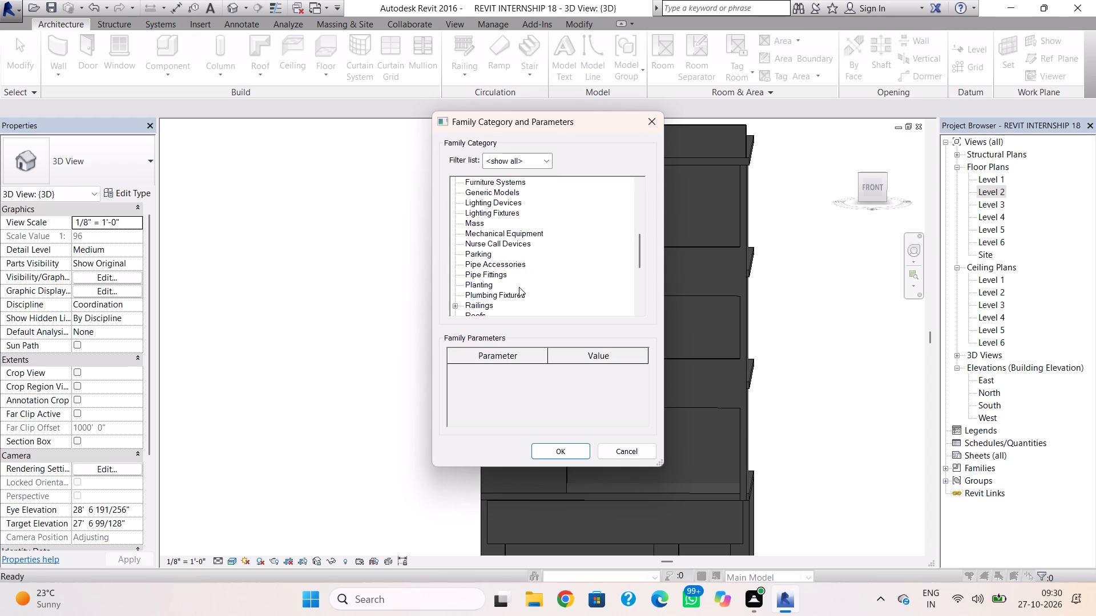
scroll(519, 287, "down", 20)
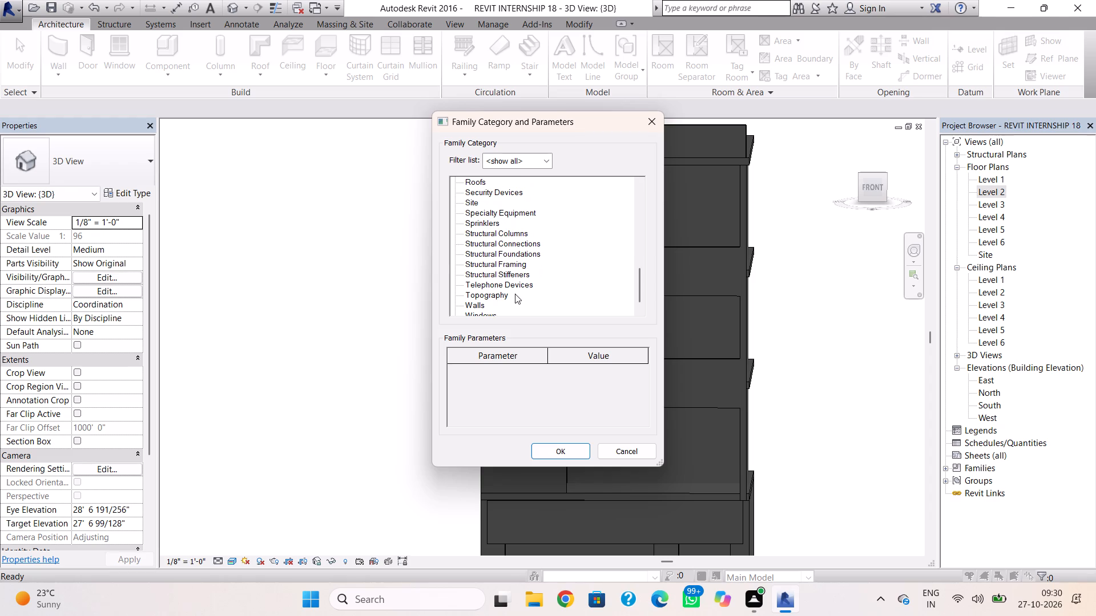
left_click(481, 295)
left_click(573, 449)
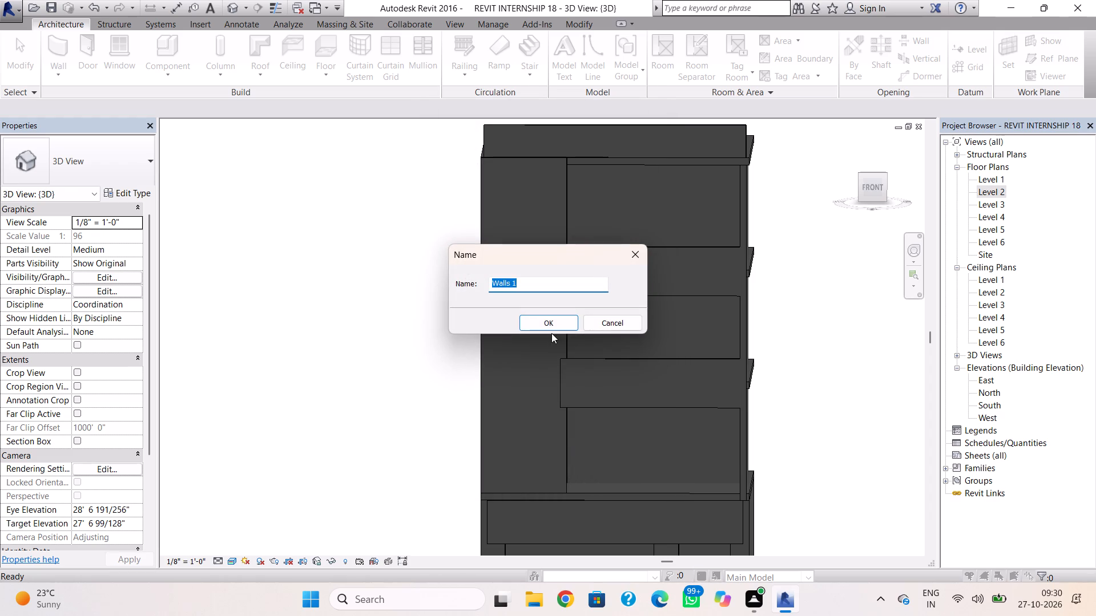
left_click(550, 329)
Set the work plane by picking the face of the front wall band above the lowest recessed opening.
left_click(879, 188)
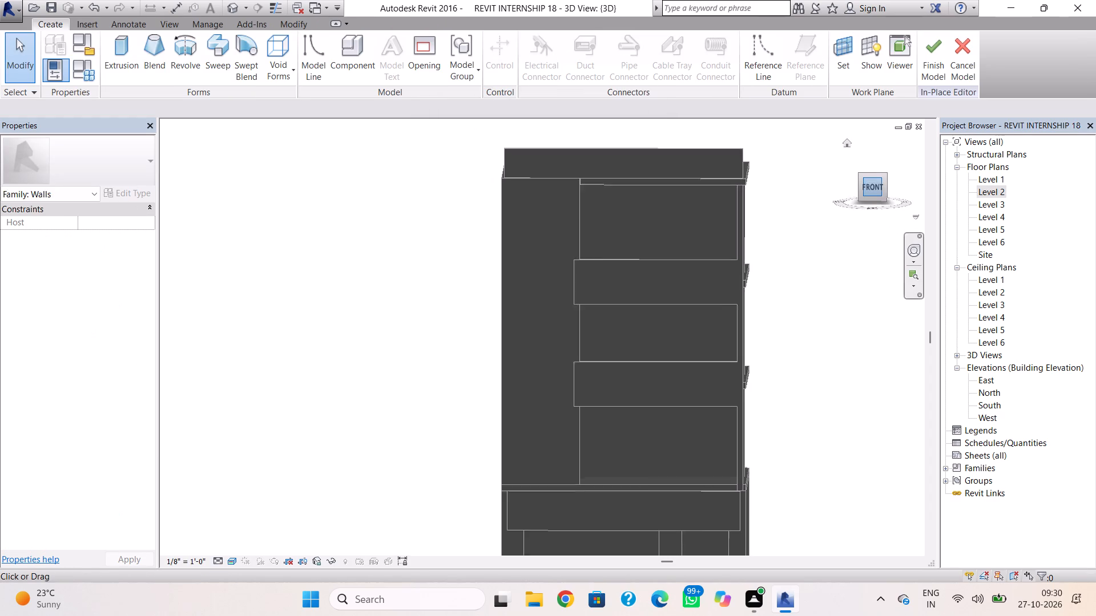
scroll(655, 399, "up", 4)
middle_click_drag(662, 404, 761, 404)
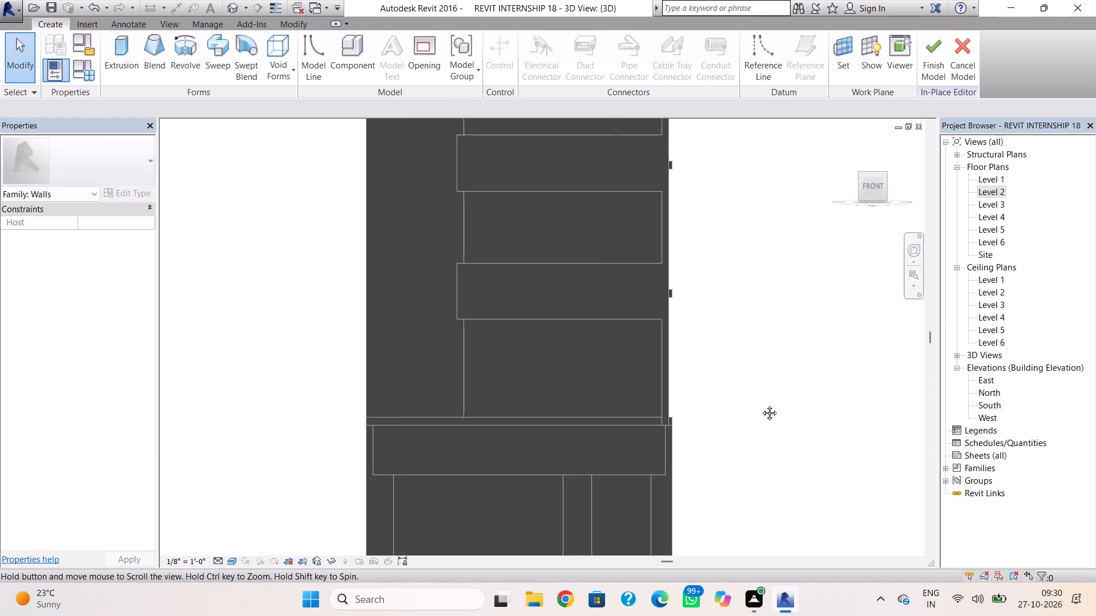
middle_click_drag(761, 404, 792, 396)
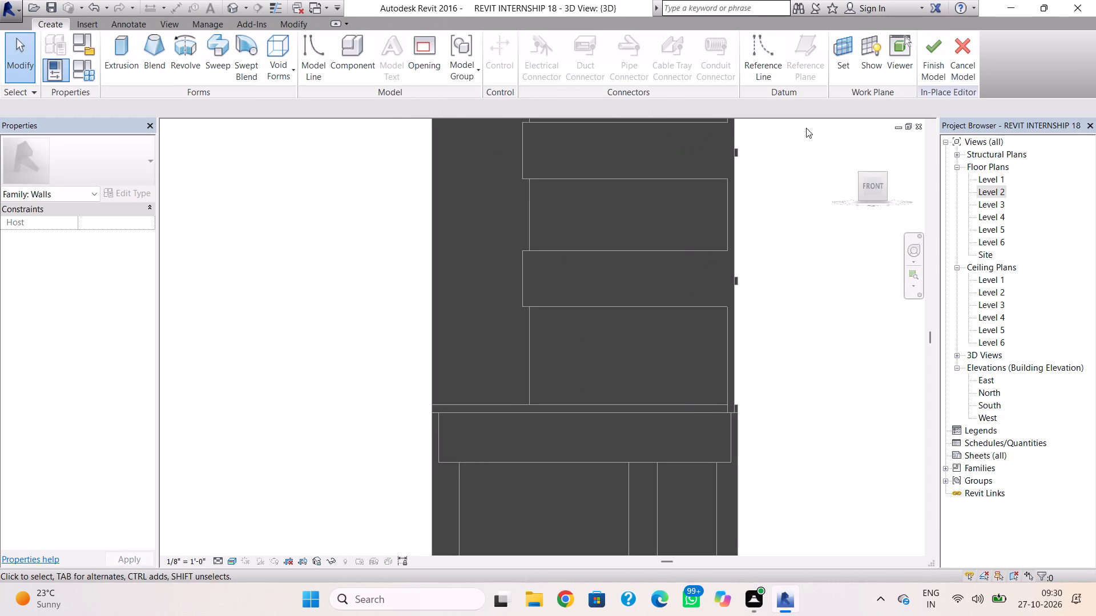
left_click(839, 52)
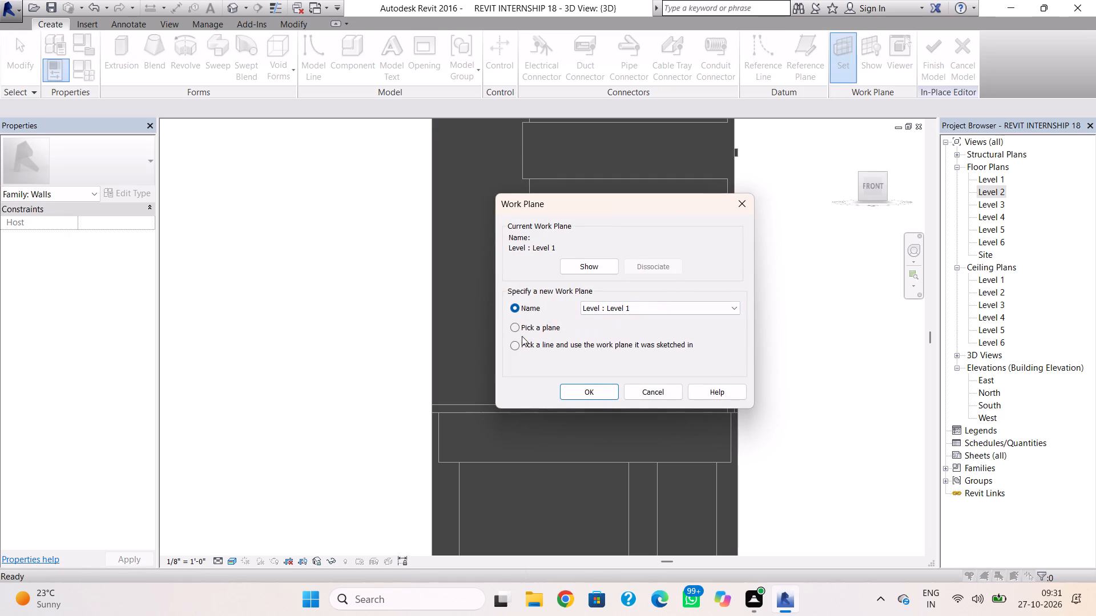
left_click(515, 329)
left_click(573, 384)
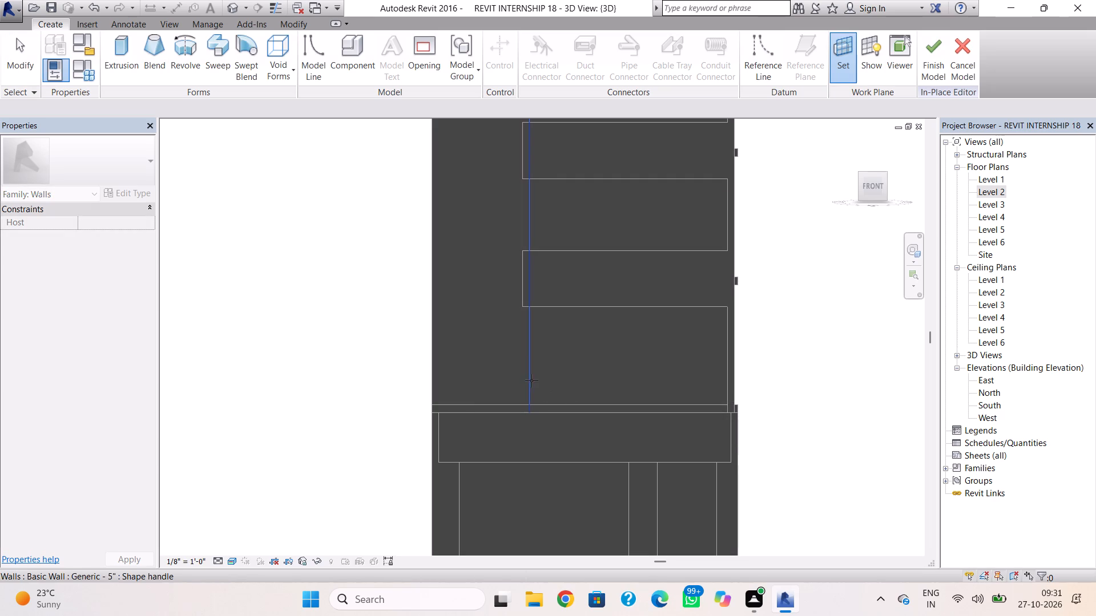
left_click(562, 301)
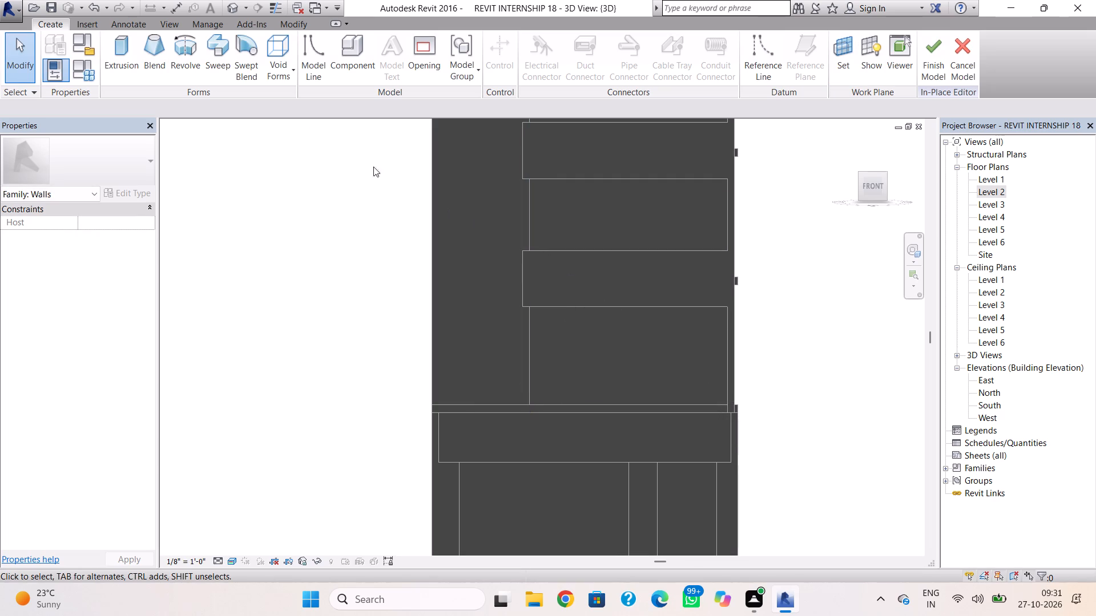
Start an Extrusion and sketch a closed rectangle around the opening below the band, about 18' 6" wide and 9' 2" high.
left_click(130, 52)
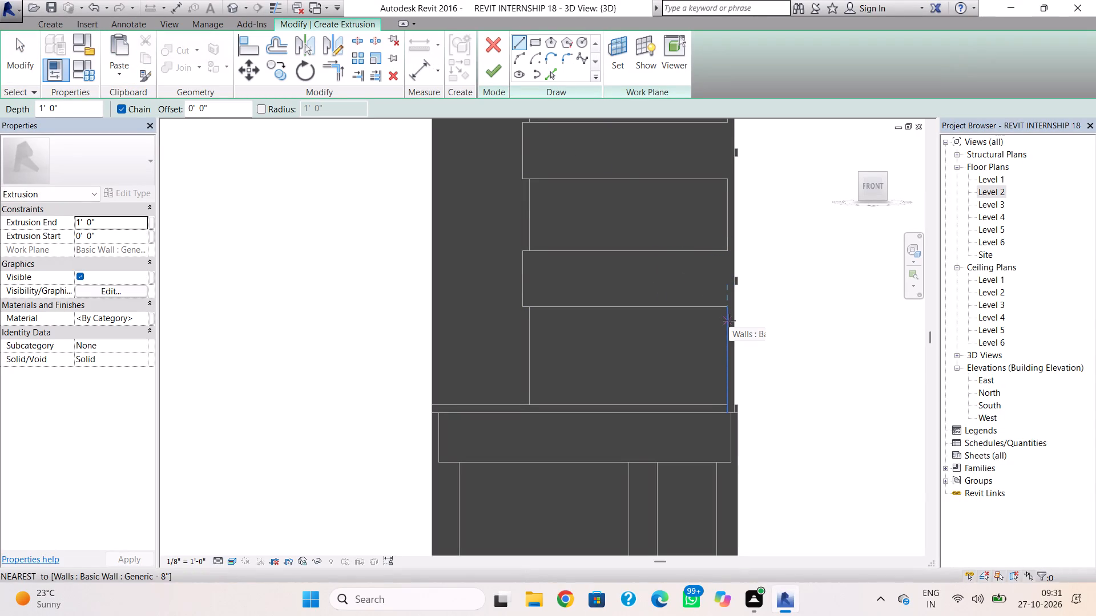
scroll(730, 314, "up", 4)
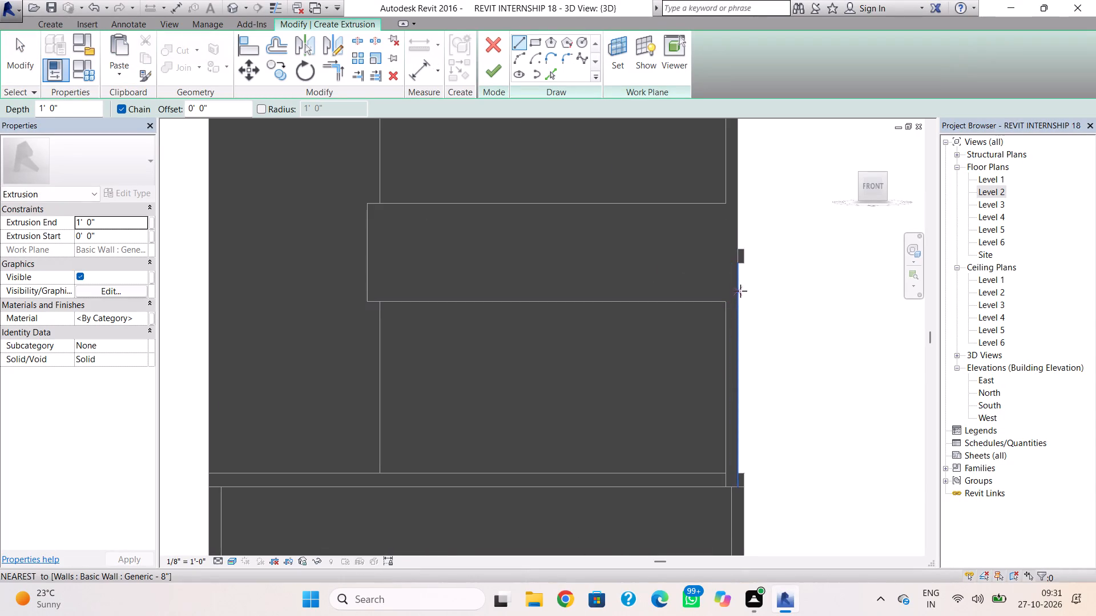
left_click(725, 299)
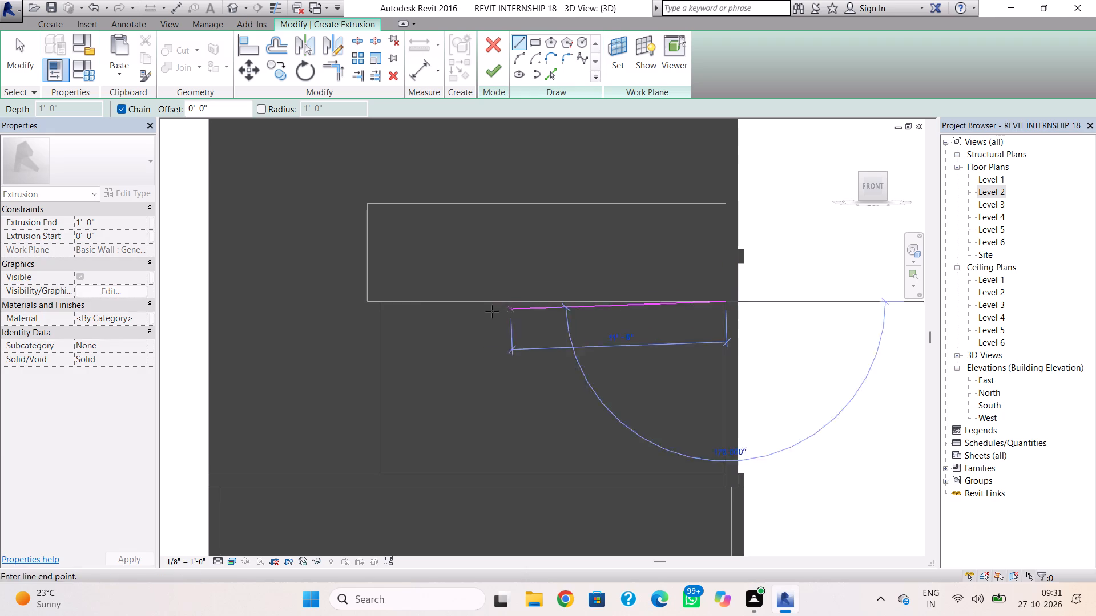
left_click(381, 299)
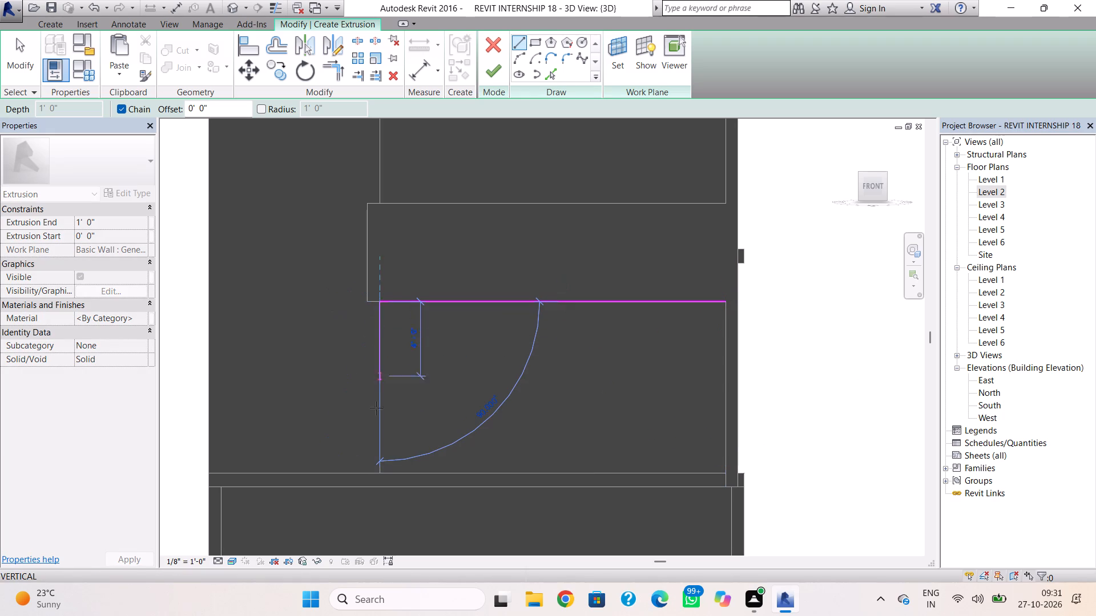
left_click(381, 470)
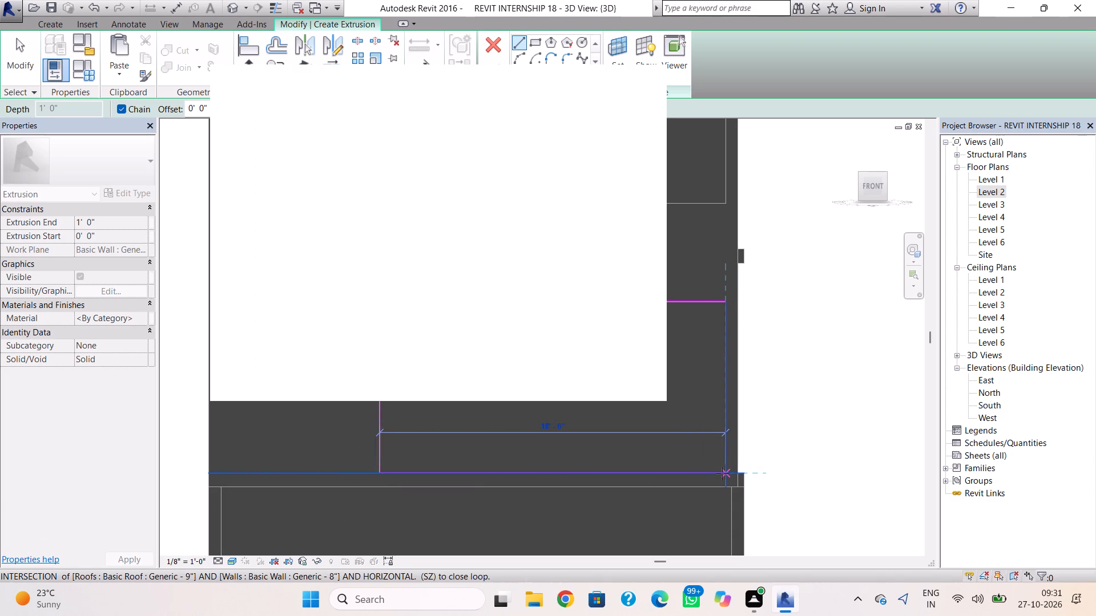
left_click(723, 473)
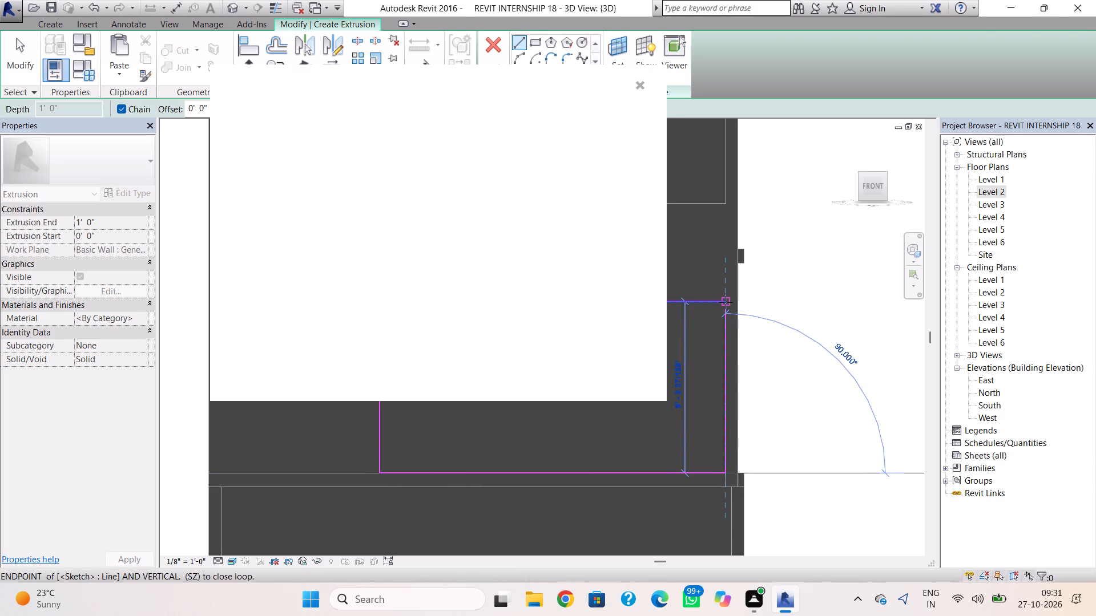
left_click(724, 305)
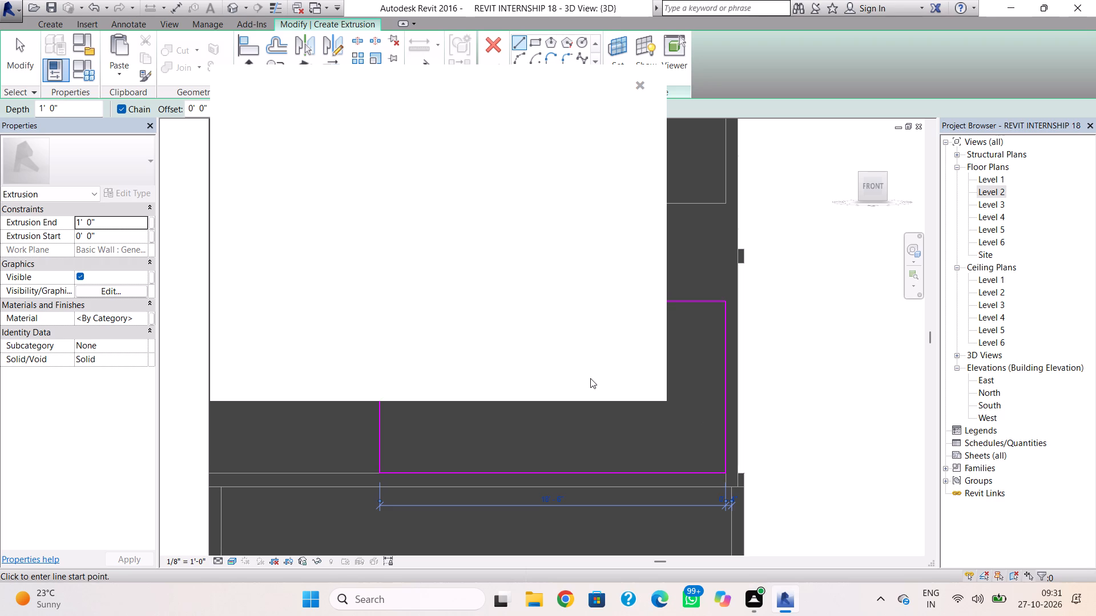
left_click(643, 88)
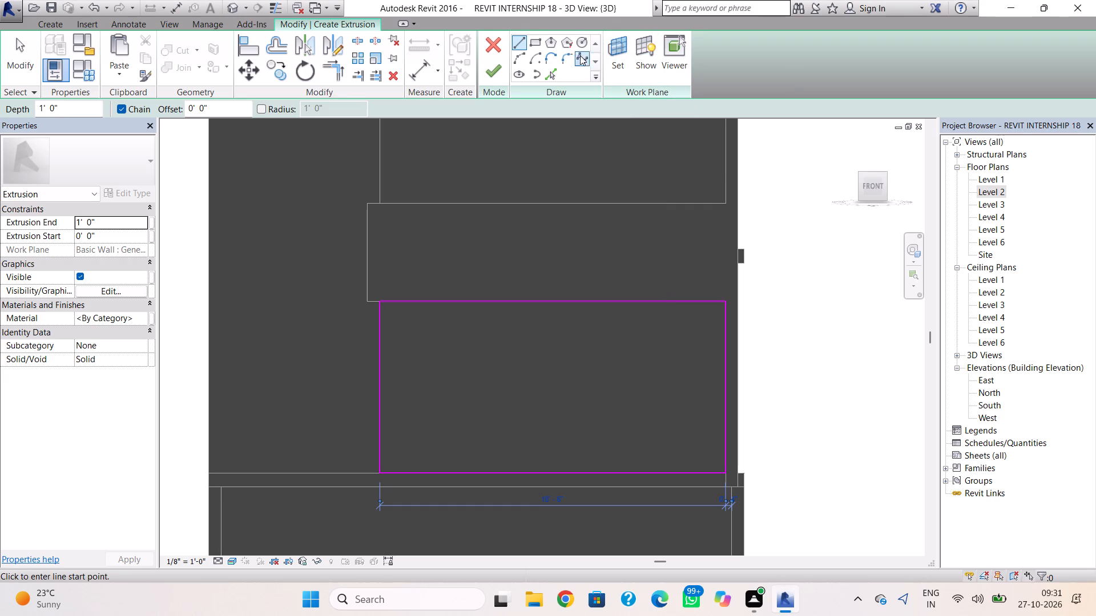
Sketch an outer frame rectangle about 19' 10" by 10' 10" from the band's left edge to the outer wall's lower corner.
left_click(539, 43)
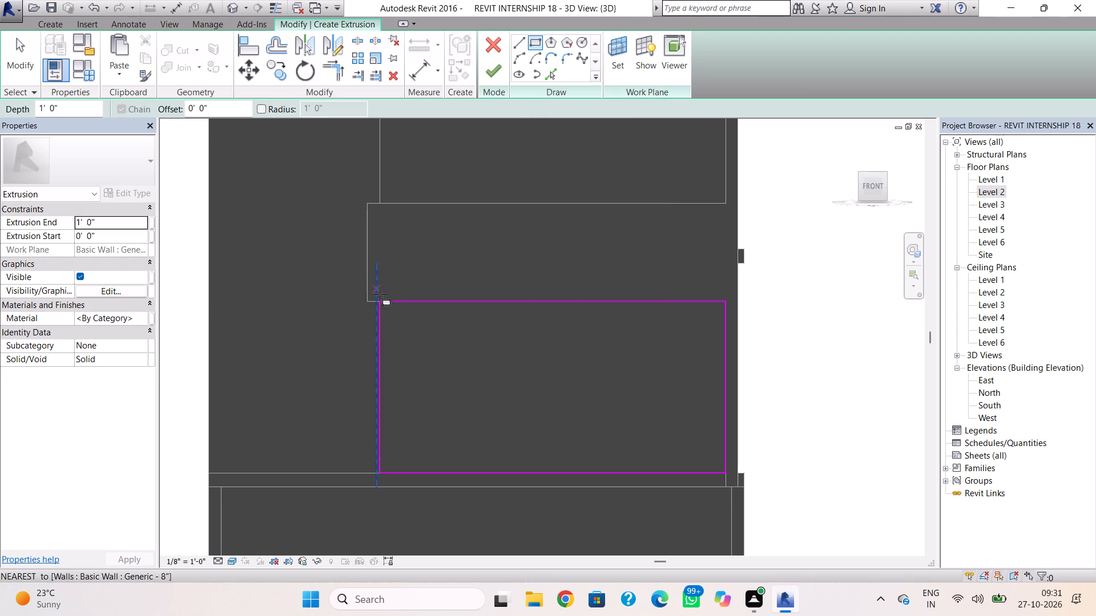
left_click(372, 284)
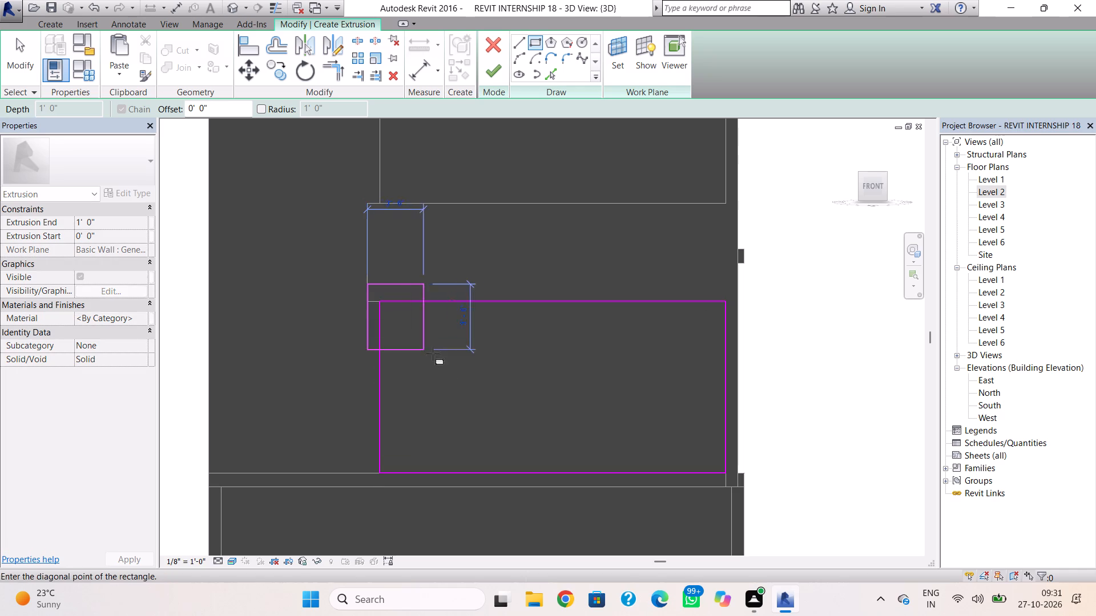
left_click(738, 490)
key("Escape")
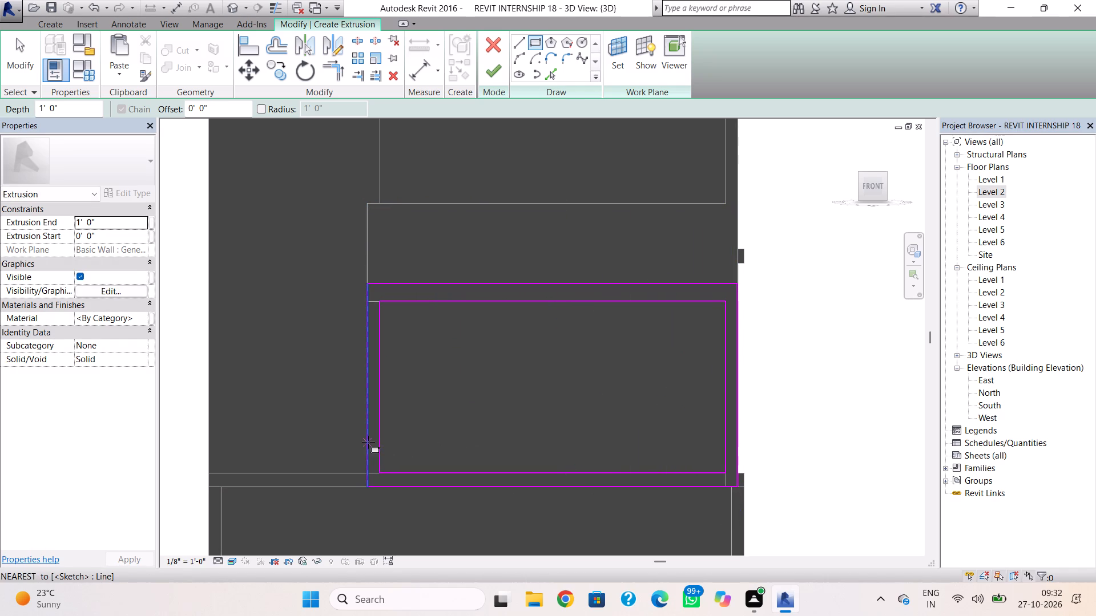
key("Escape")
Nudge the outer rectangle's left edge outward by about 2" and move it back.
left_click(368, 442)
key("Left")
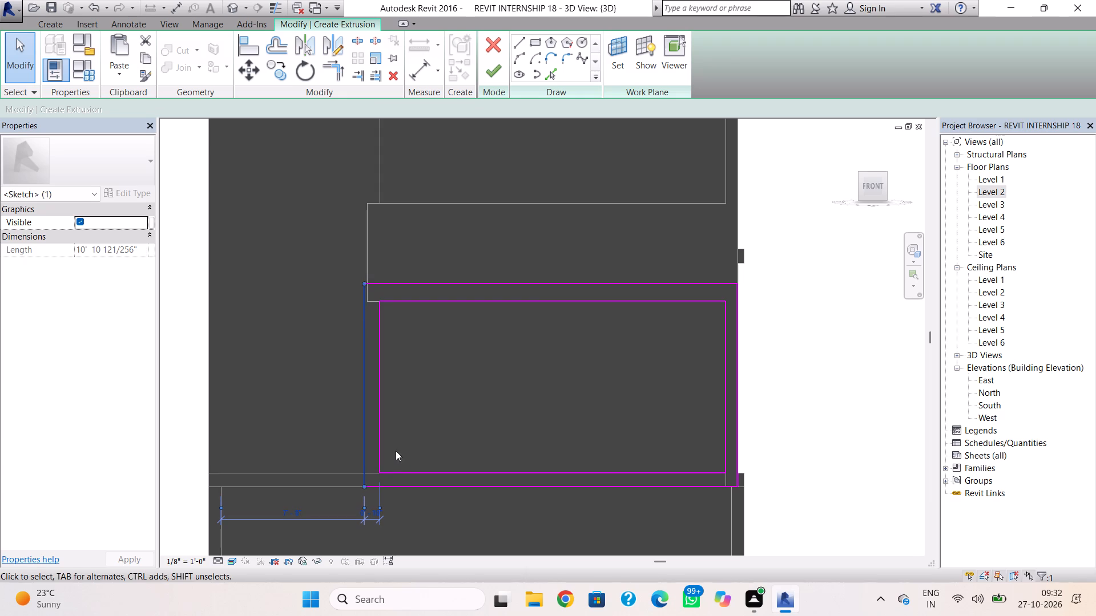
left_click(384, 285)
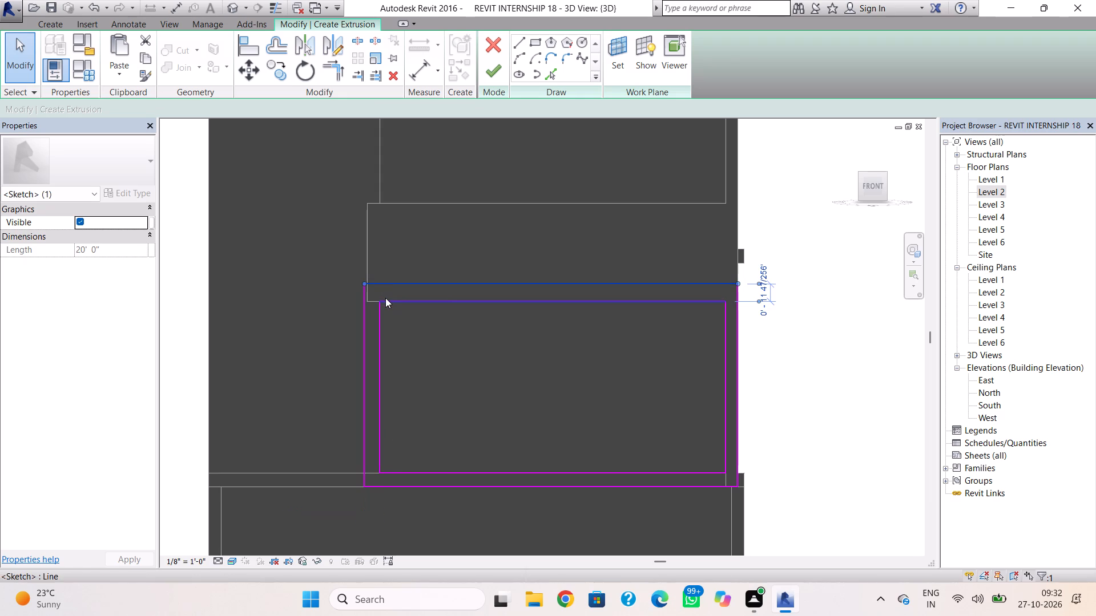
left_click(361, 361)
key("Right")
Shrink the inner rectangle, nudging its left, right and bottom edges inward about 4" and its top edge inward about 2".
left_click(380, 375)
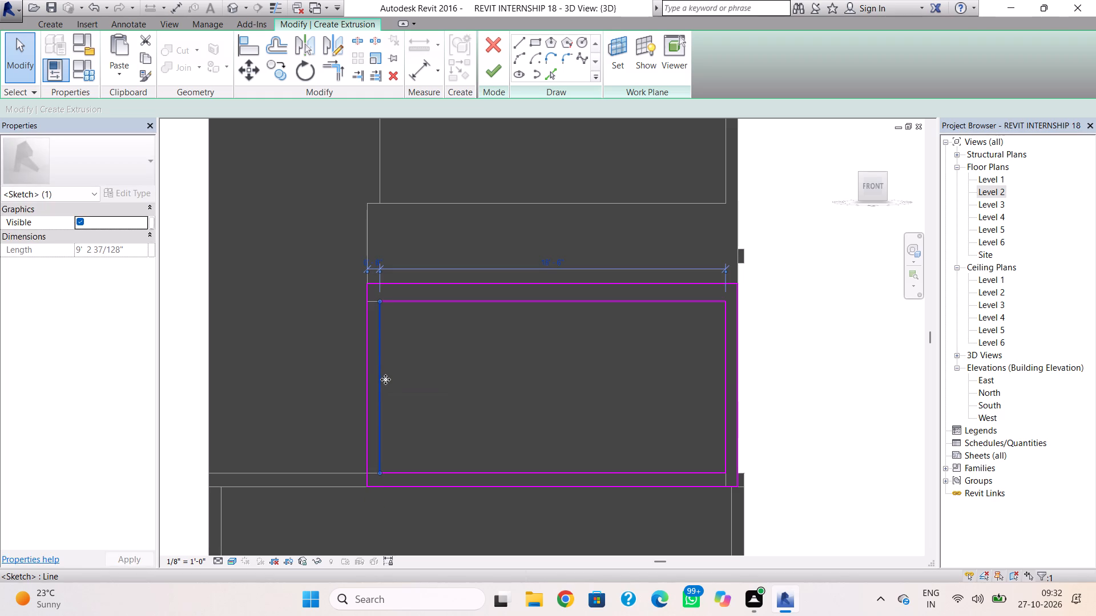
key("Right")
key("Right")
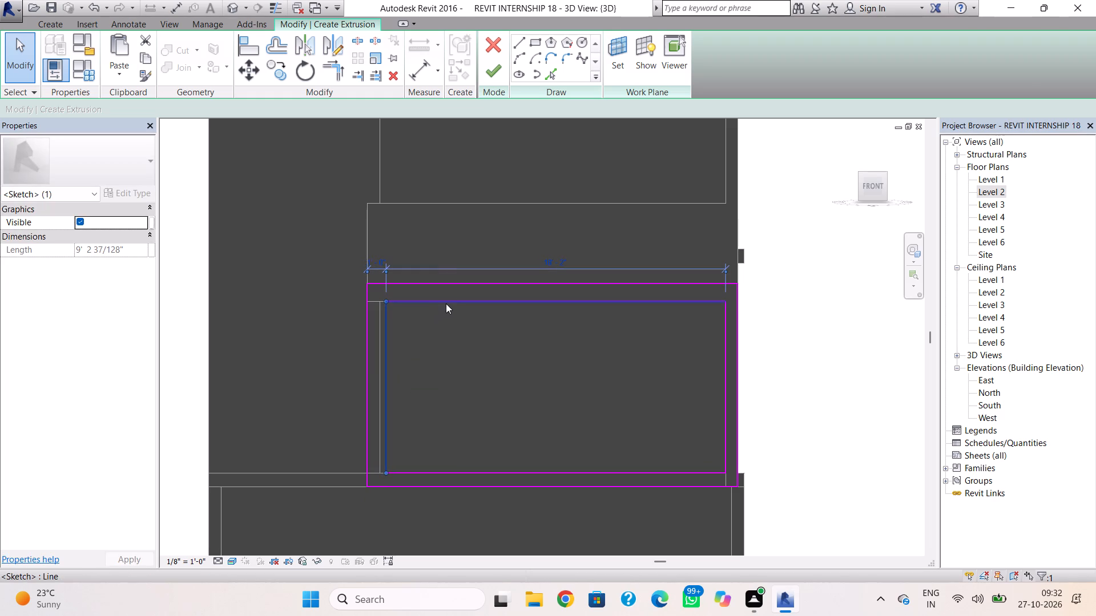
left_click(448, 302)
key("Down")
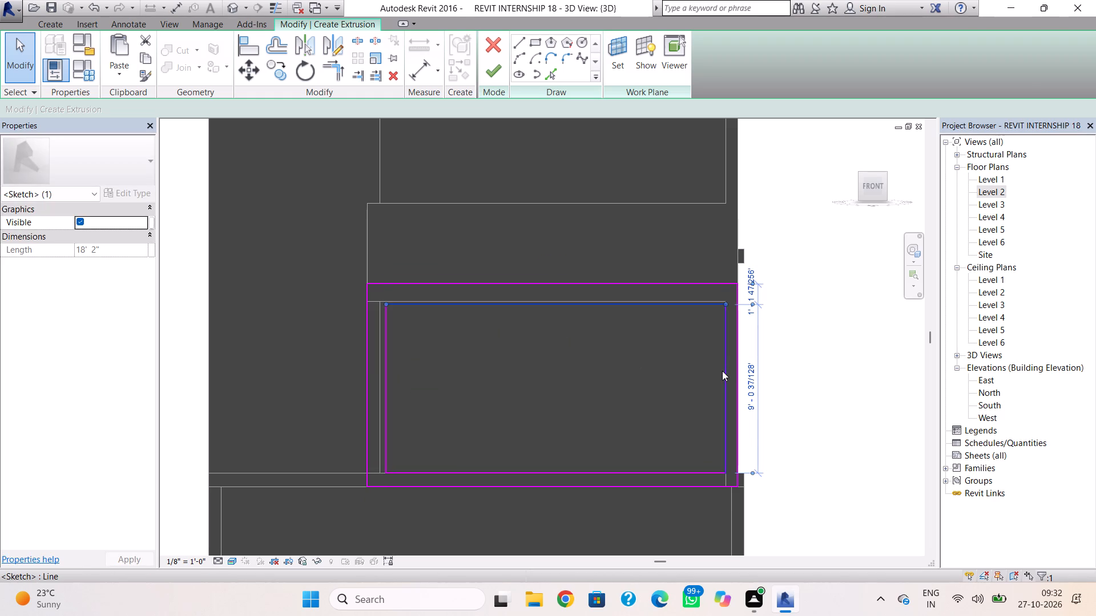
left_click(722, 371)
key("Left")
key("Left")
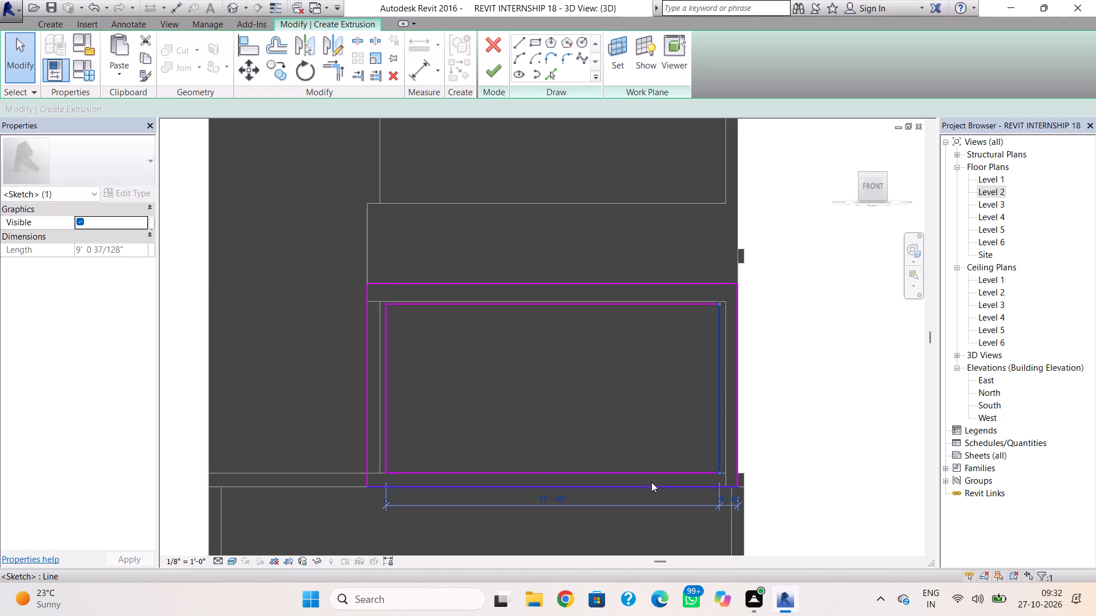
left_click(658, 467)
key("Up")
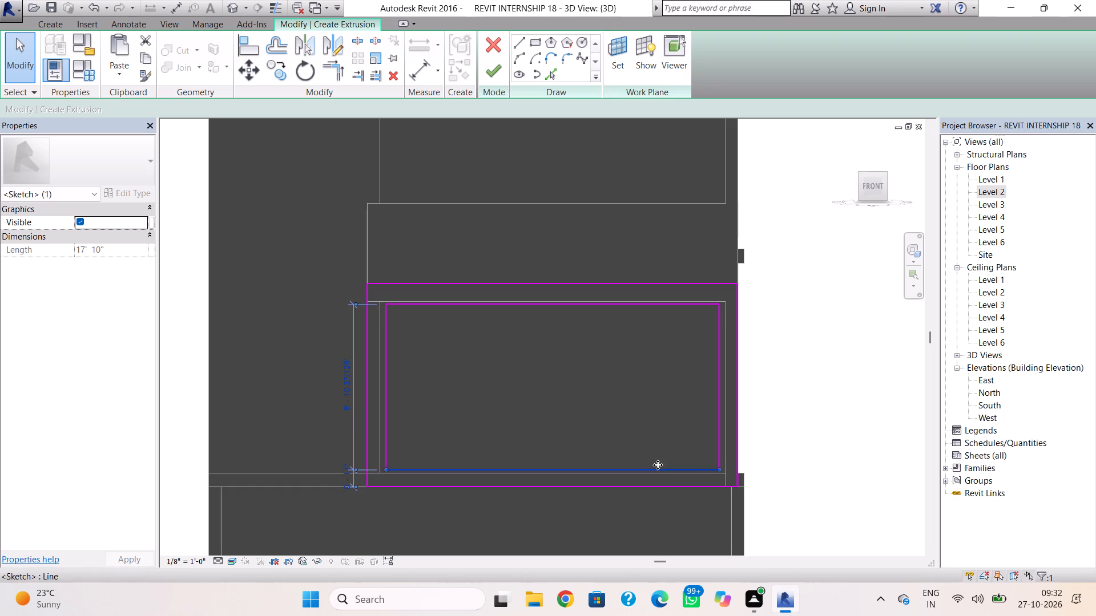
key("Up")
left_click(654, 448)
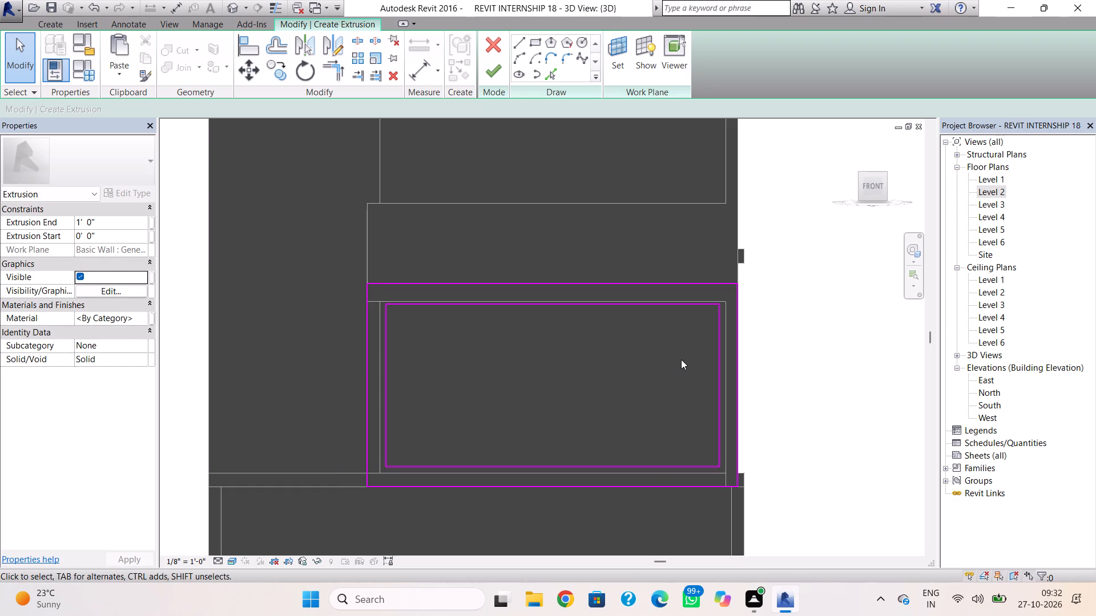
Finish the 1' 0" deep extrusion sketch and complete the in-place frame model around the front opening.
left_click_drag(488, 75, 494, 78)
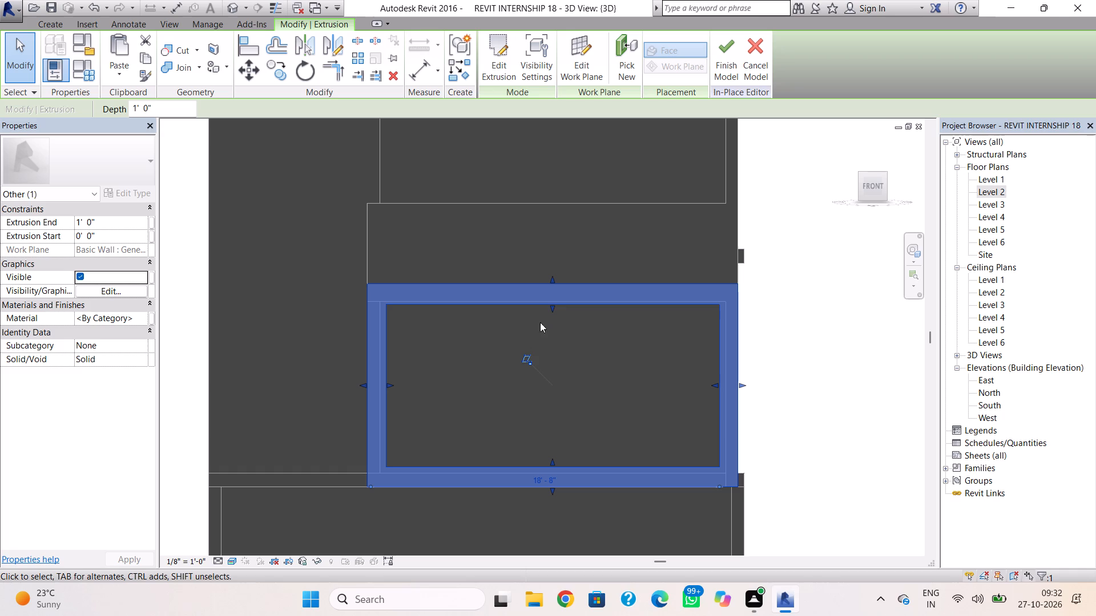
left_click(726, 42)
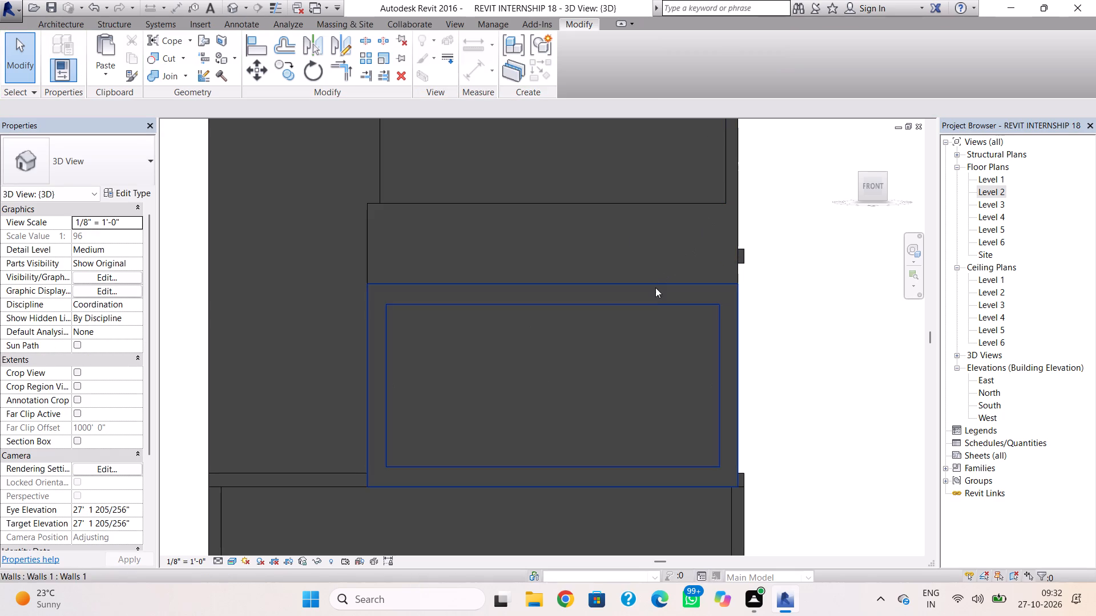
left_click(652, 293)
left_click(650, 298)
right_click_drag(626, 345, 749, 397, "shift")
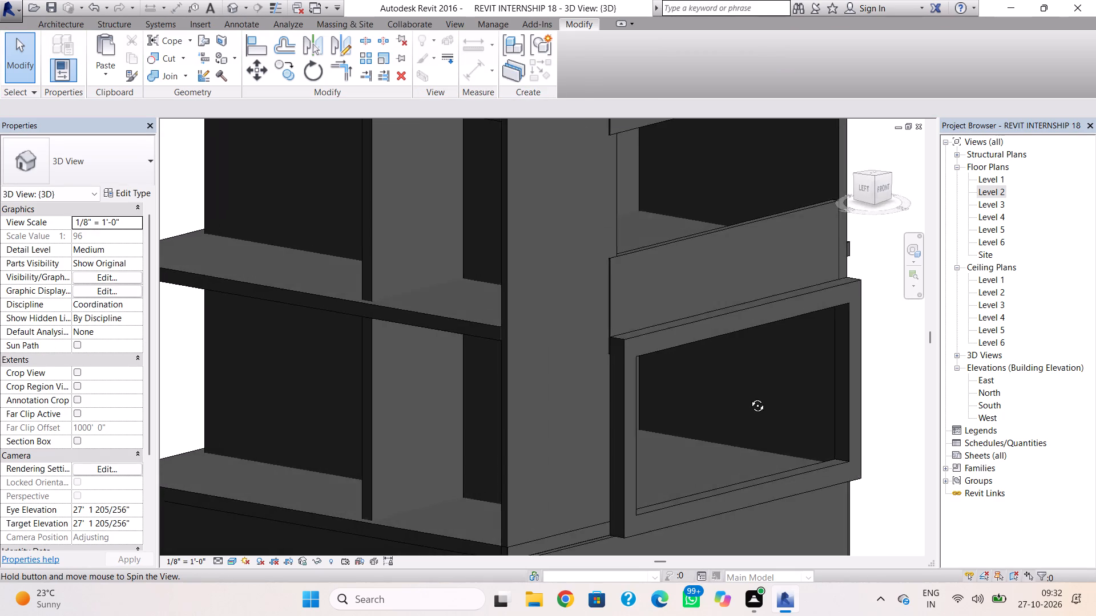
right_click_drag(749, 397, 626, 360, "shift")
Copy the new frame and paste it aligned to Level 3, around the top front opening.
left_click(654, 318)
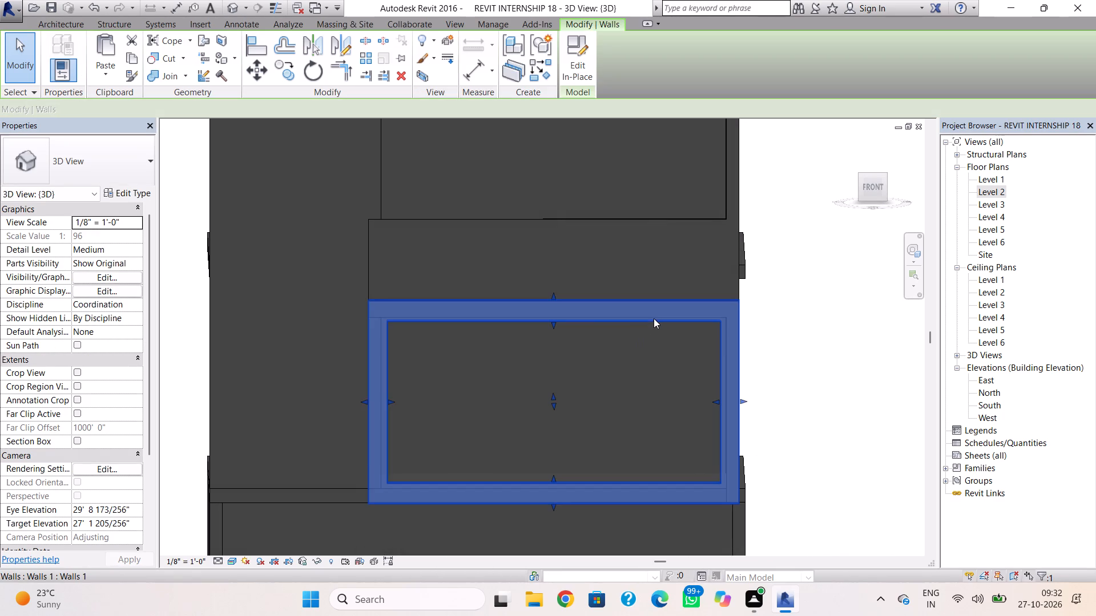
left_click(134, 56)
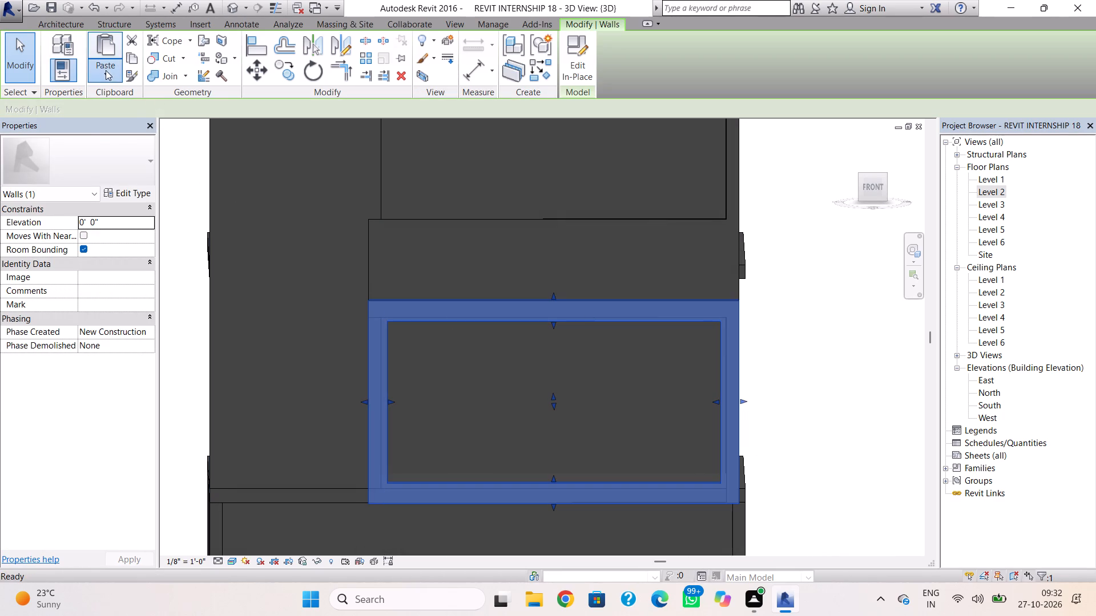
left_click(106, 70)
left_click(131, 120)
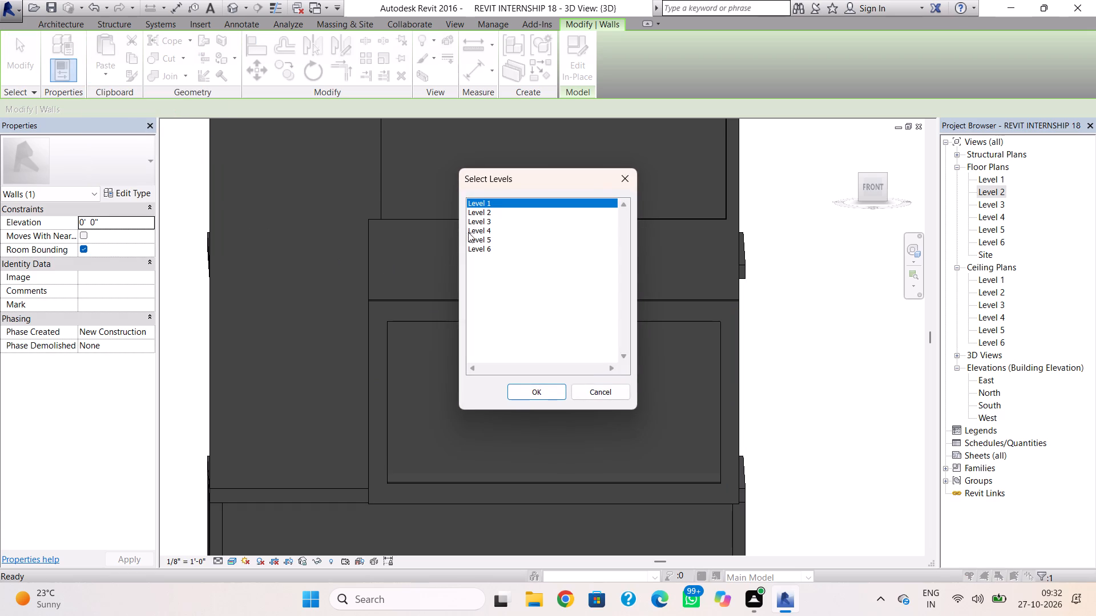
left_click(482, 224)
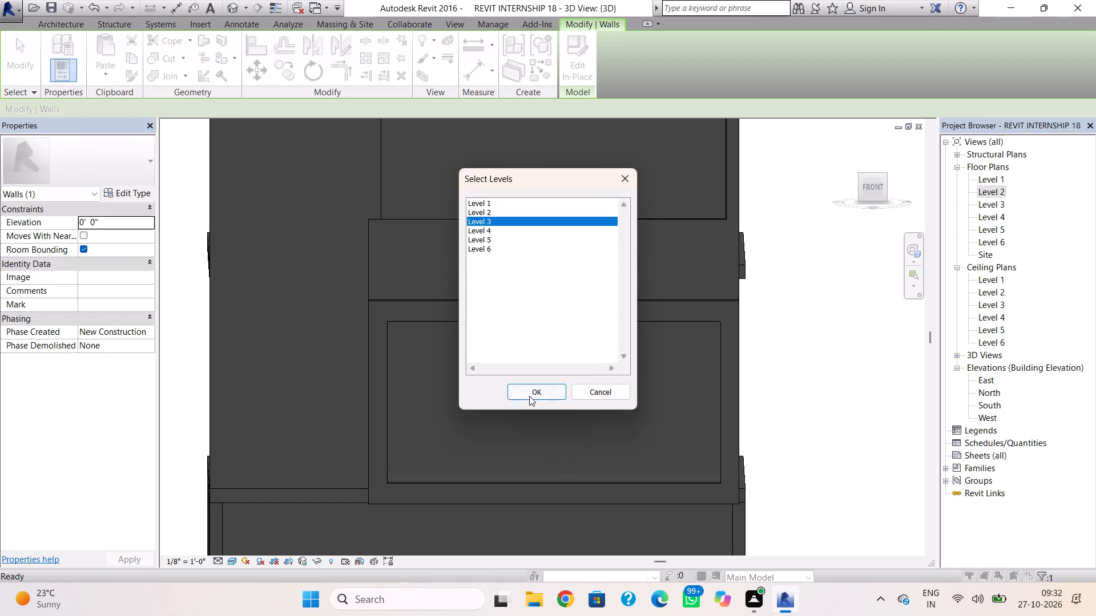
left_click(531, 392)
middle_click_drag(551, 338, 552, 418)
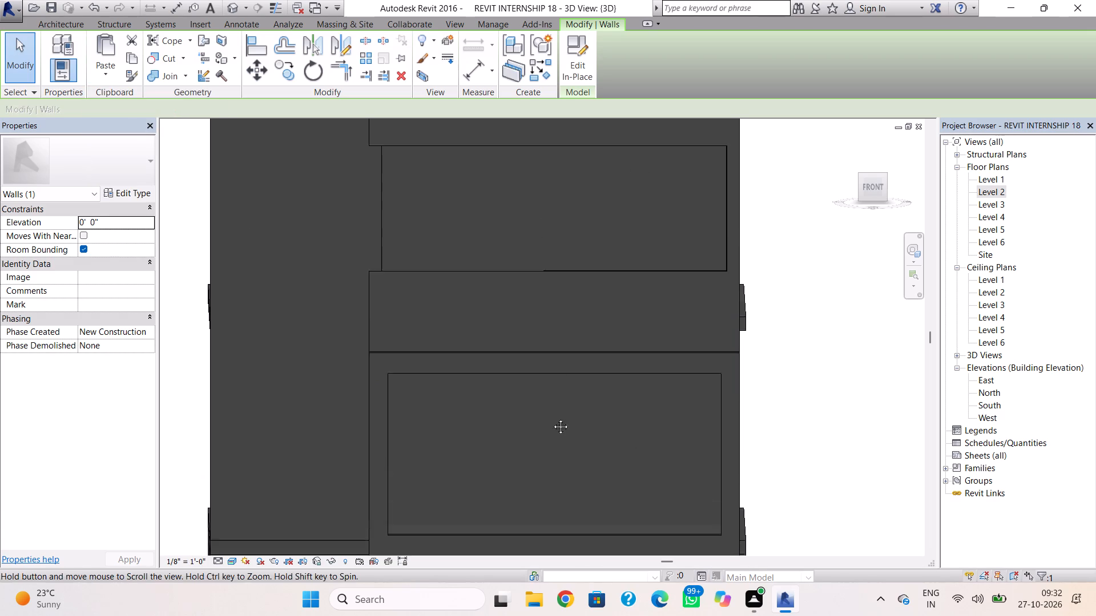
middle_click_drag(552, 418, 551, 457)
right_click_drag(670, 396, 530, 432, "shift")
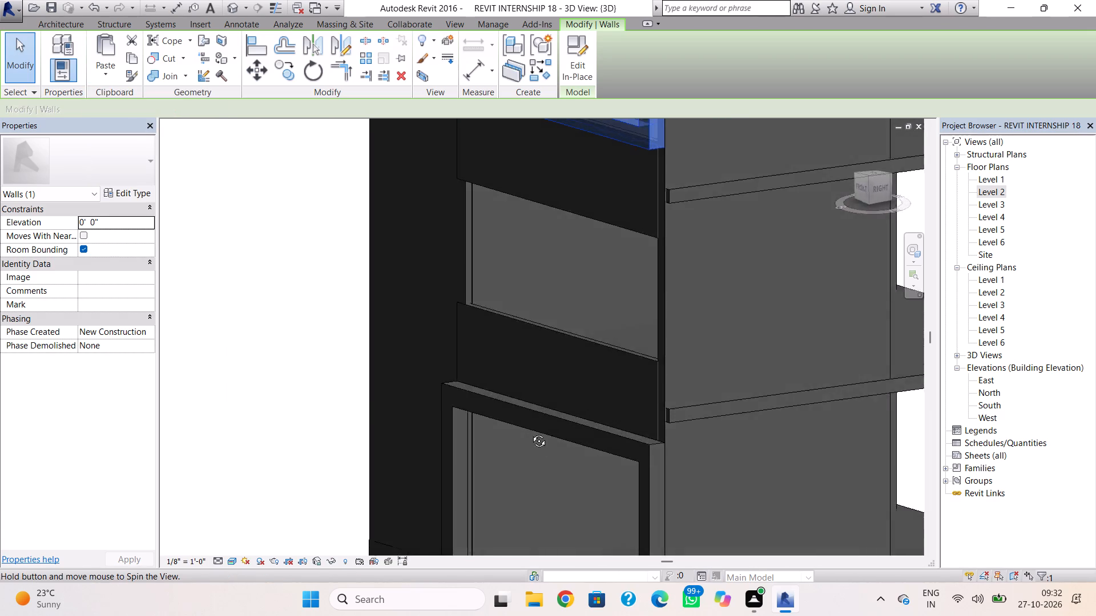
right_click_drag(530, 432, 521, 472, "shift")
scroll(570, 388, "down", 2)
right_click_drag(569, 391, 665, 306, "shift")
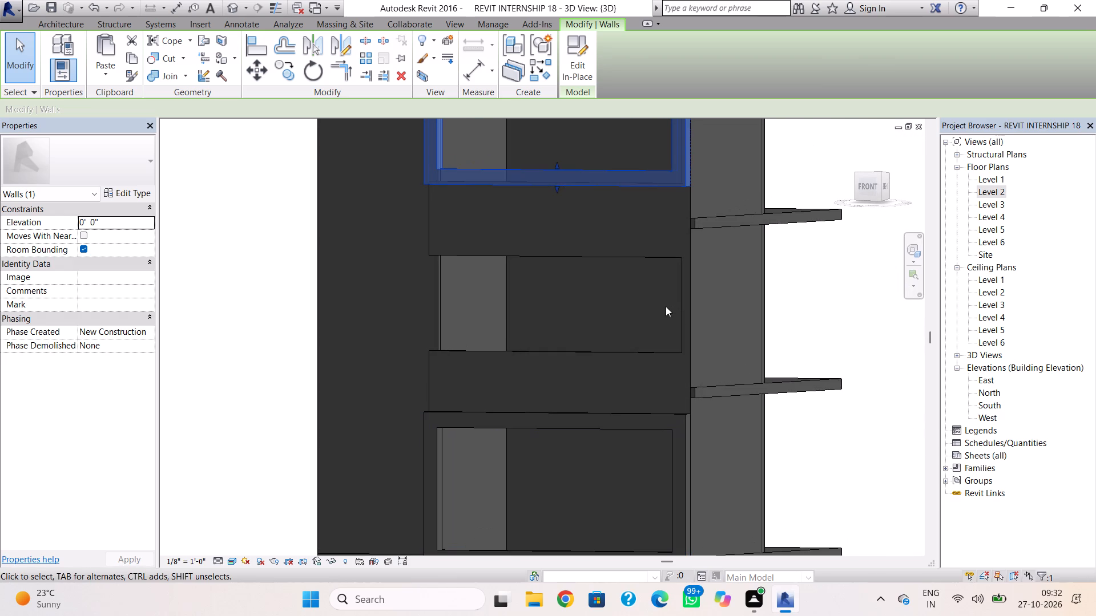
scroll(666, 306, "down", 2)
middle_click_drag(645, 360, 647, 420)
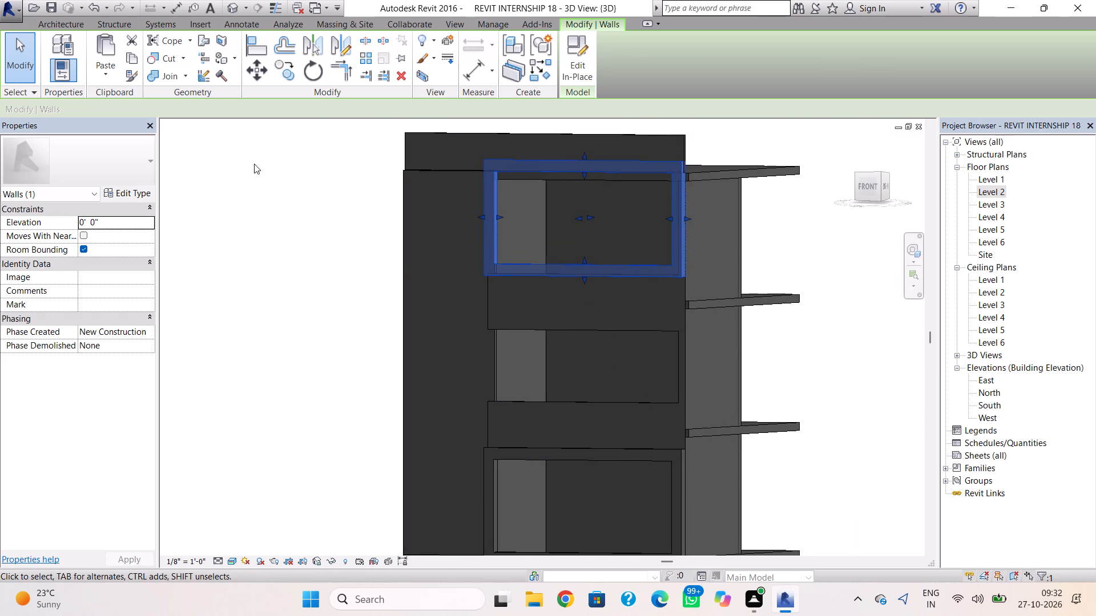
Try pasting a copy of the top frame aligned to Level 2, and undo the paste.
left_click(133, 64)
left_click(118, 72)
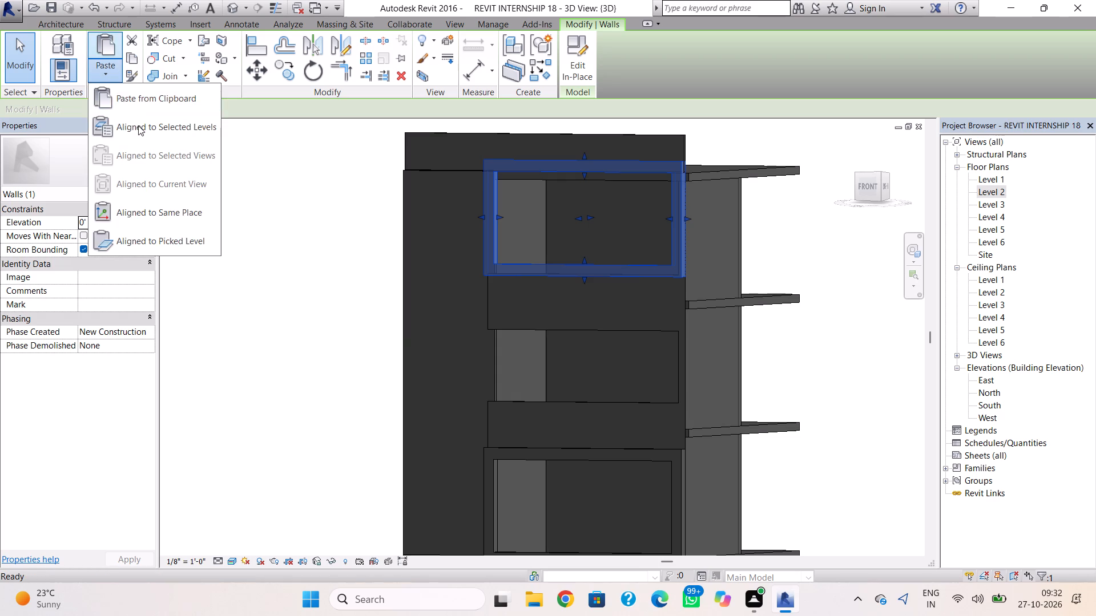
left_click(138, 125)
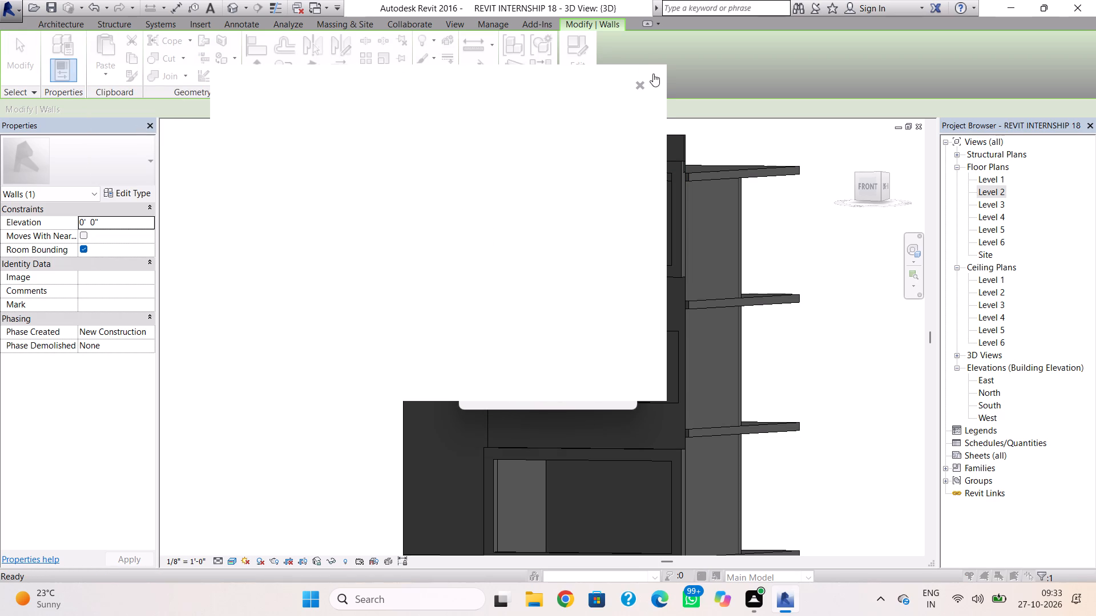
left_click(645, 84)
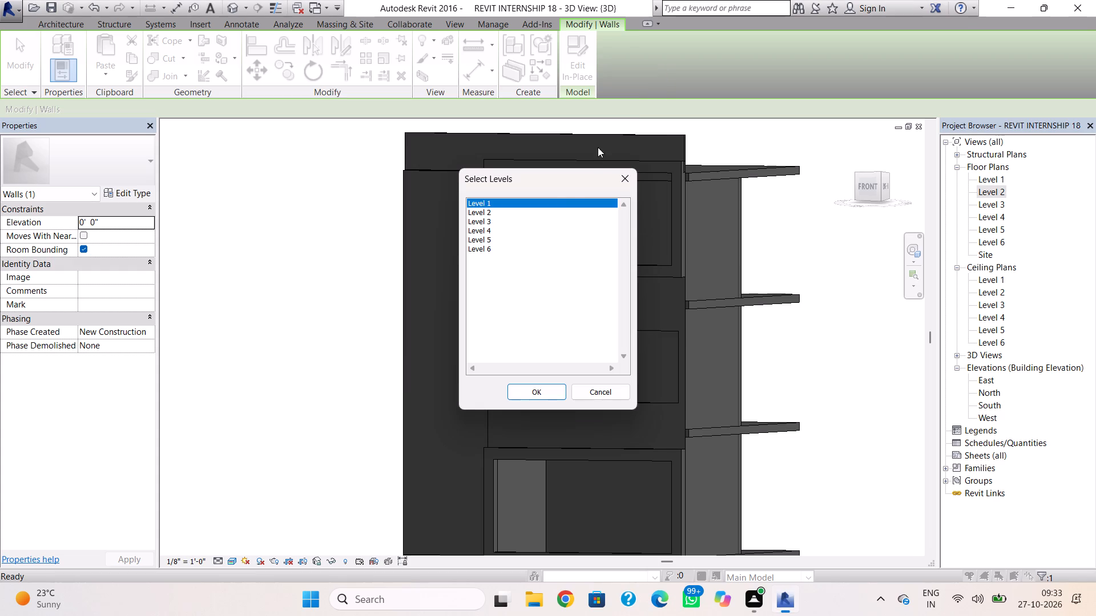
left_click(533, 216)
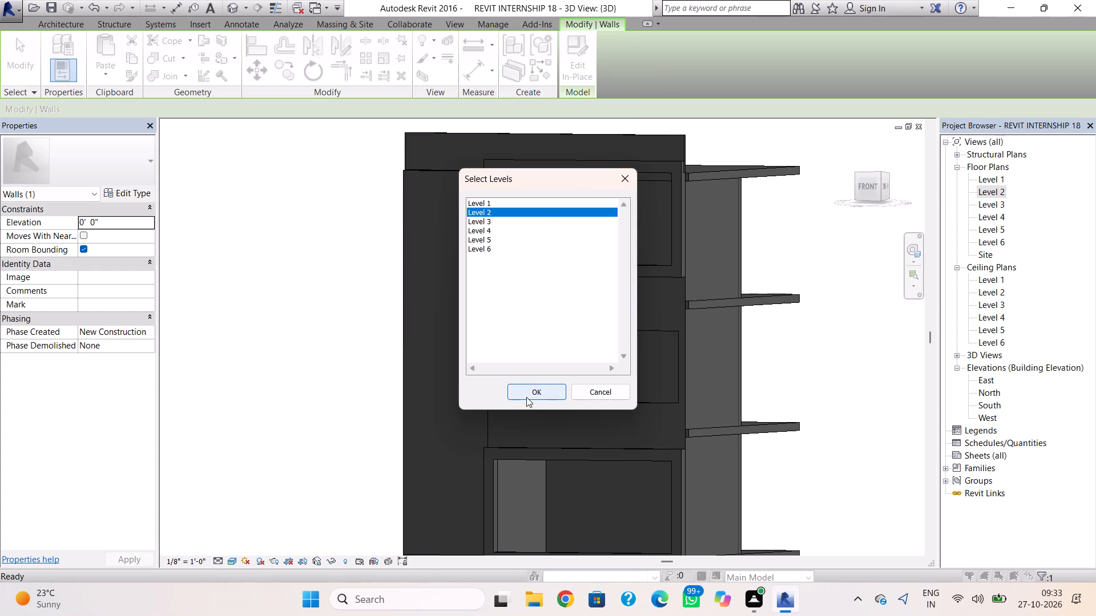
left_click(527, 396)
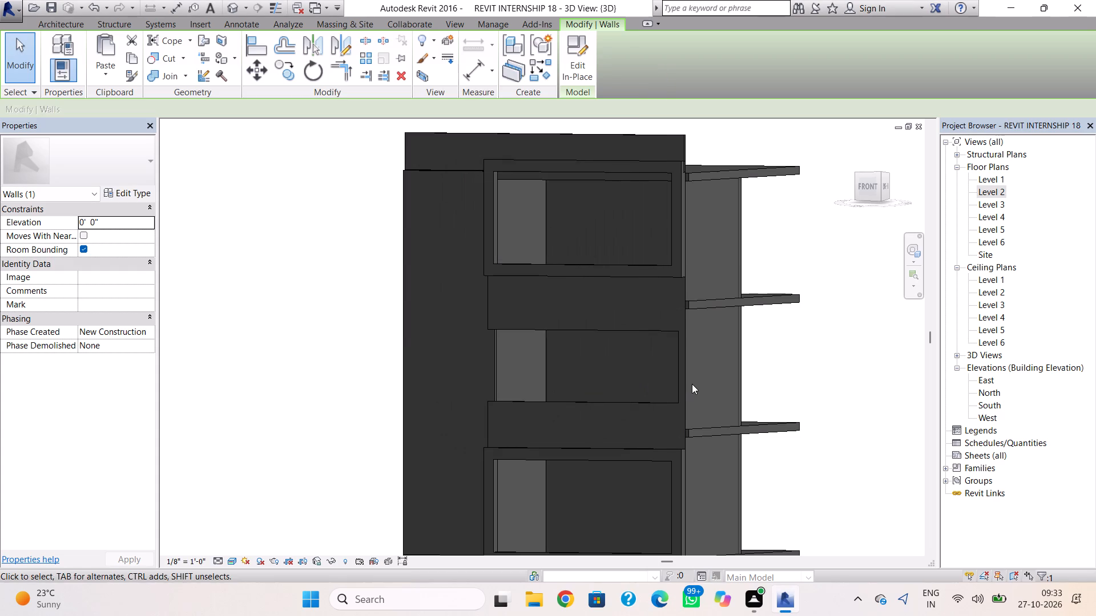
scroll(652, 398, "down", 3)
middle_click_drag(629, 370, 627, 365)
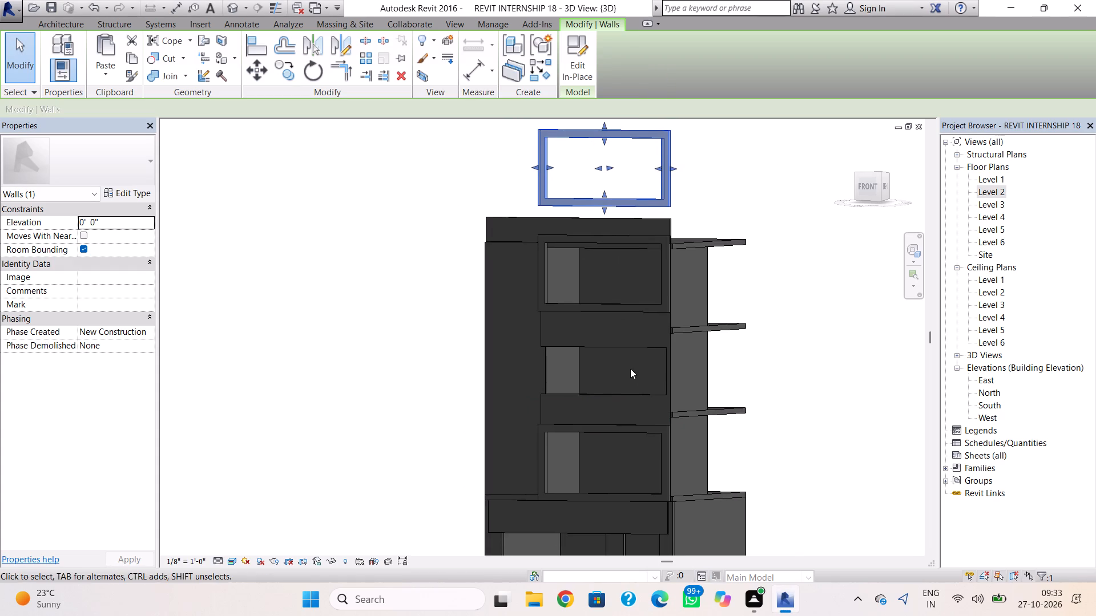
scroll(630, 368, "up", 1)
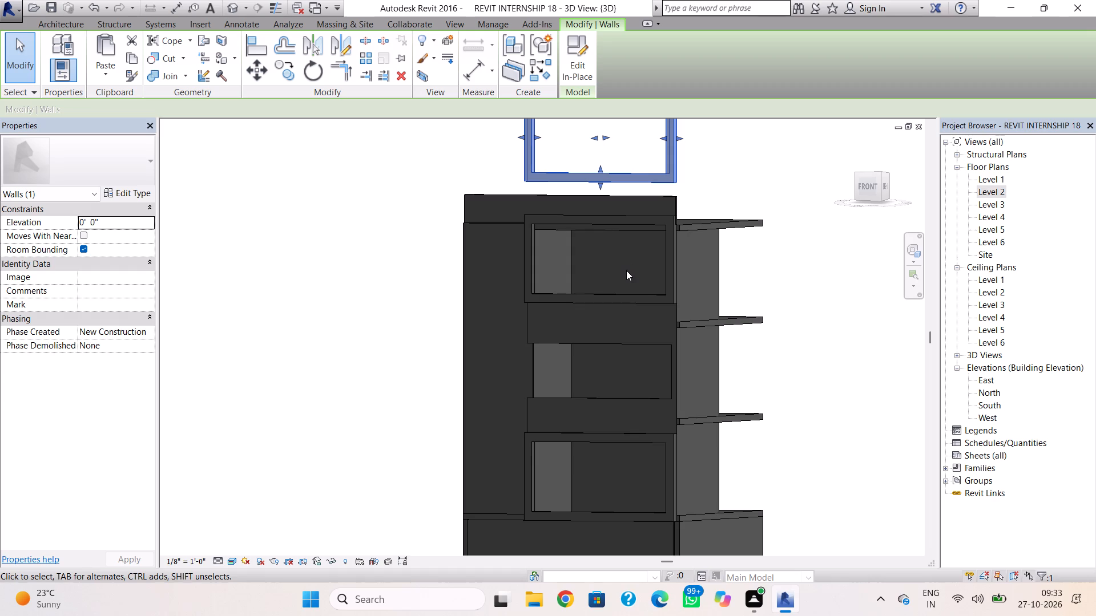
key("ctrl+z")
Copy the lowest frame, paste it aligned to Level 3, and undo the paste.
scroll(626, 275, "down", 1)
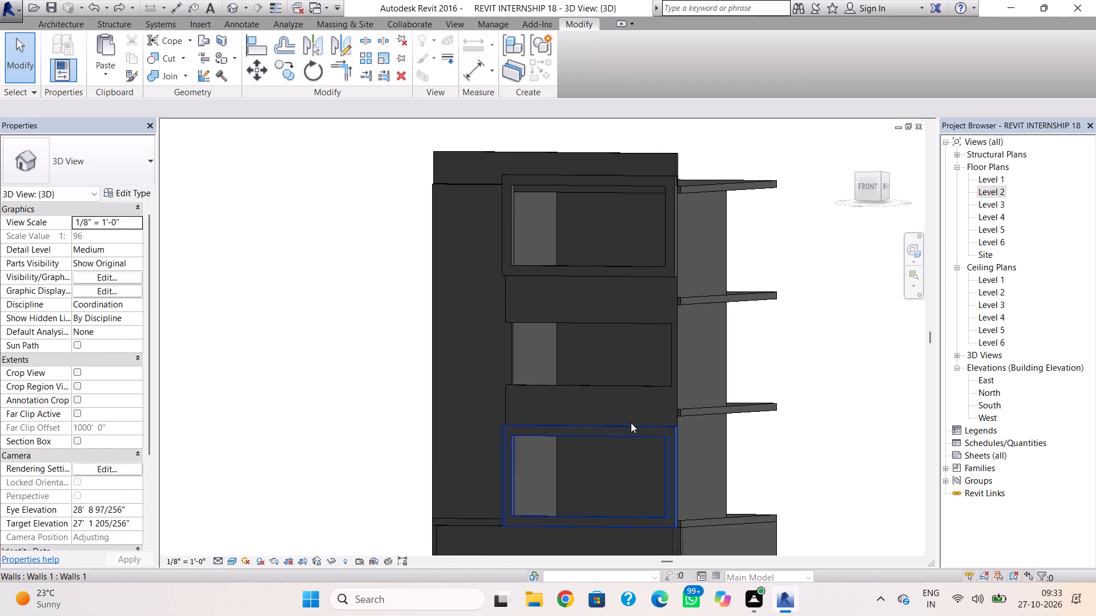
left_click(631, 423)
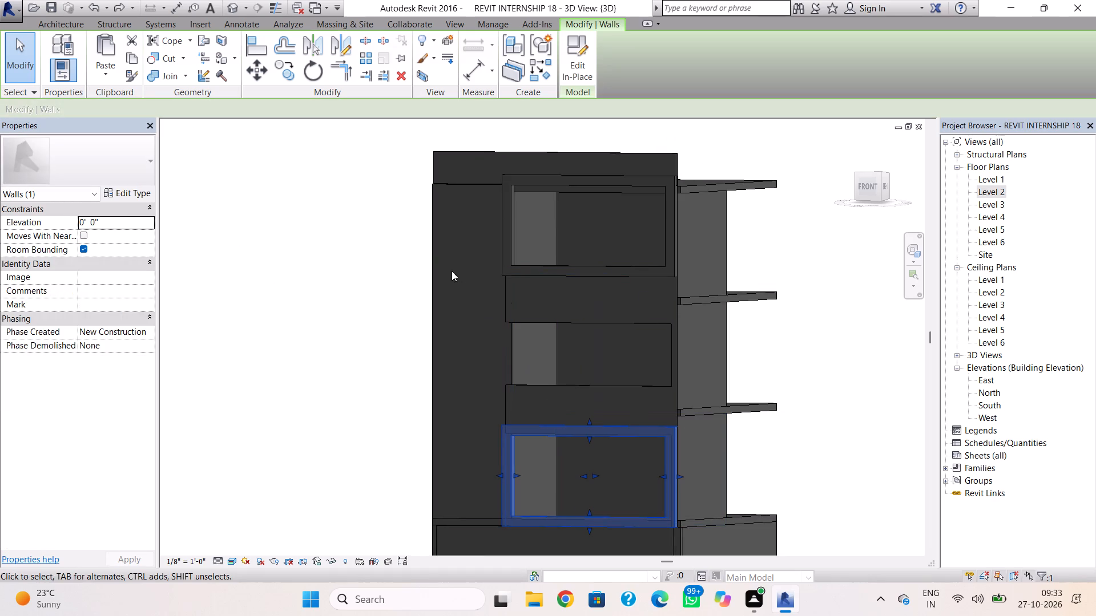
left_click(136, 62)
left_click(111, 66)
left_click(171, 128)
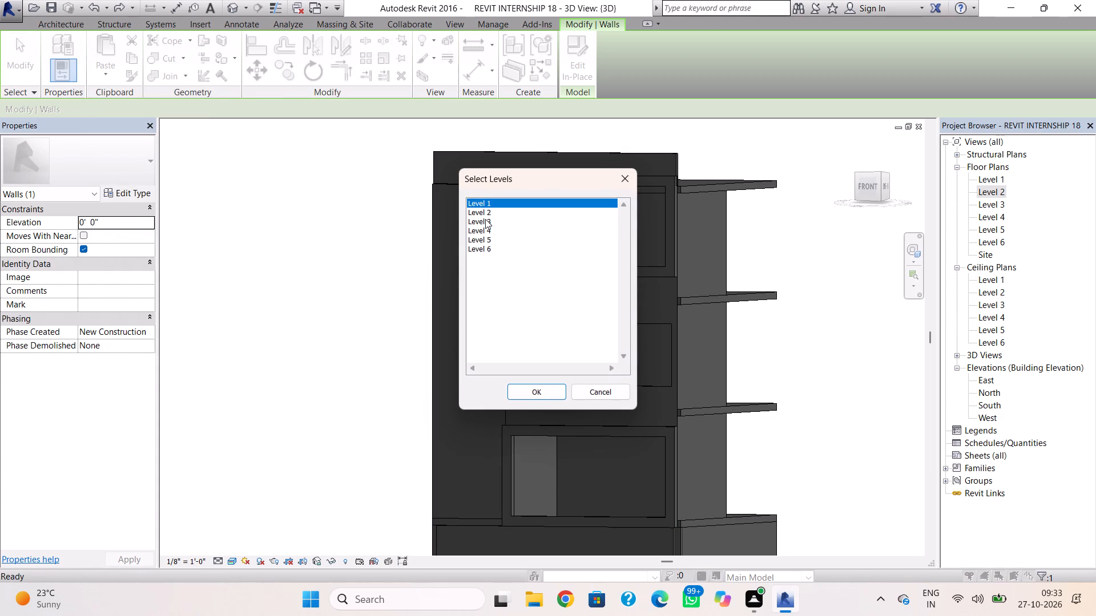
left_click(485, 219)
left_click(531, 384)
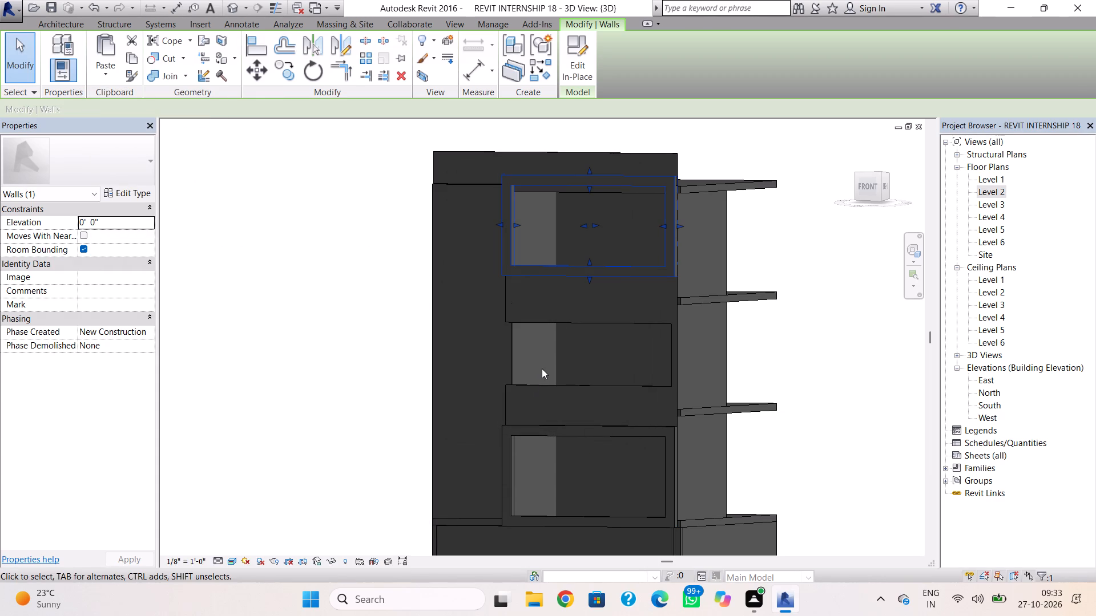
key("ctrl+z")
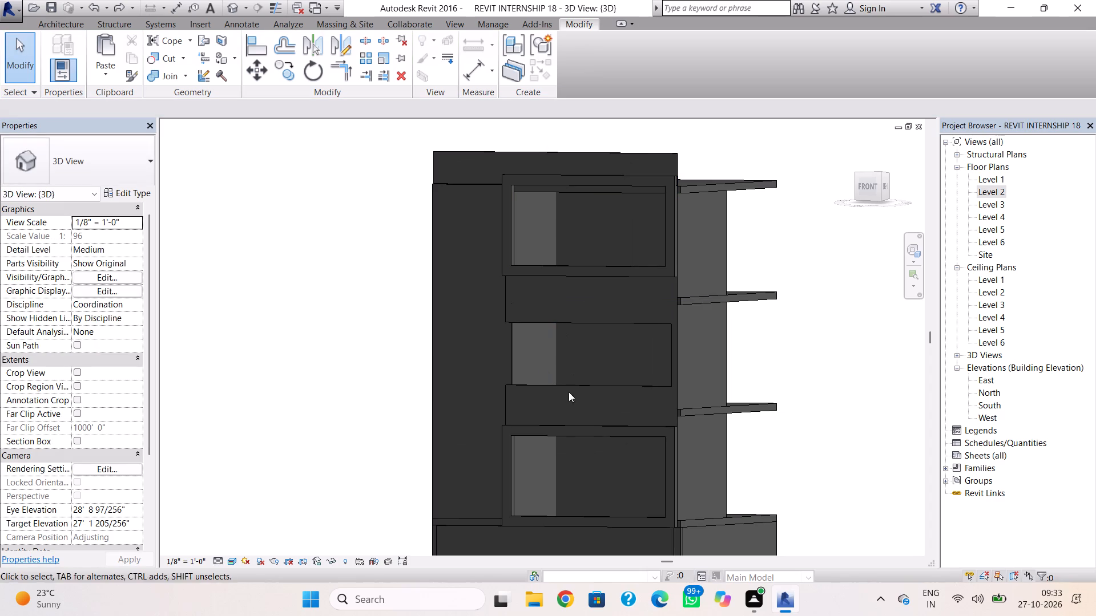
Copy the lowest frame and paste it aligned to Level 2, around the middle front opening.
left_click(569, 419)
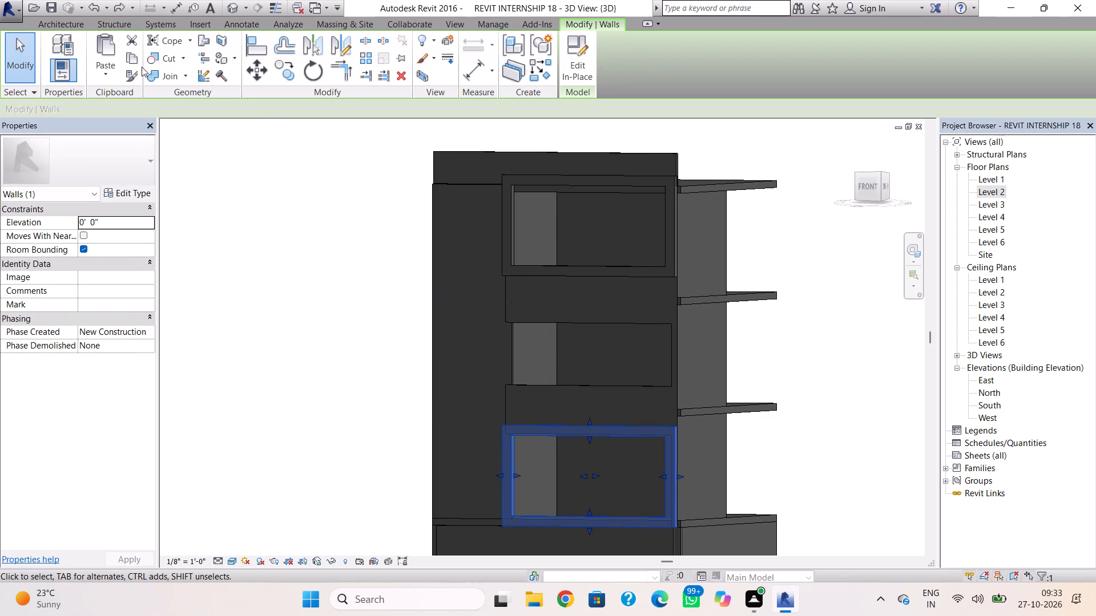
left_click(138, 65)
left_click(90, 83)
left_click(130, 119)
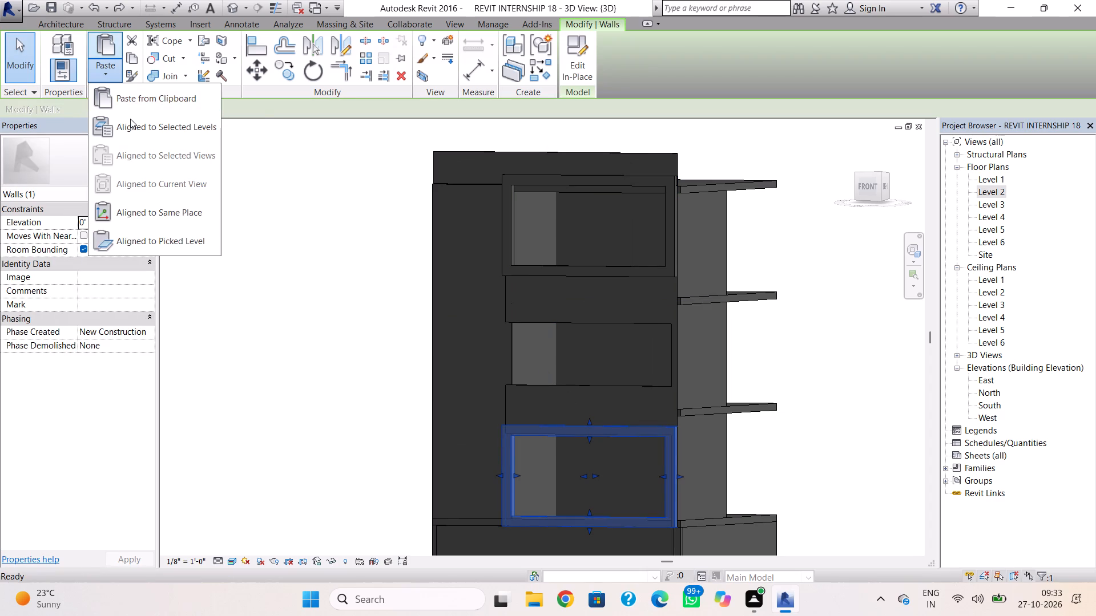
left_click(472, 213)
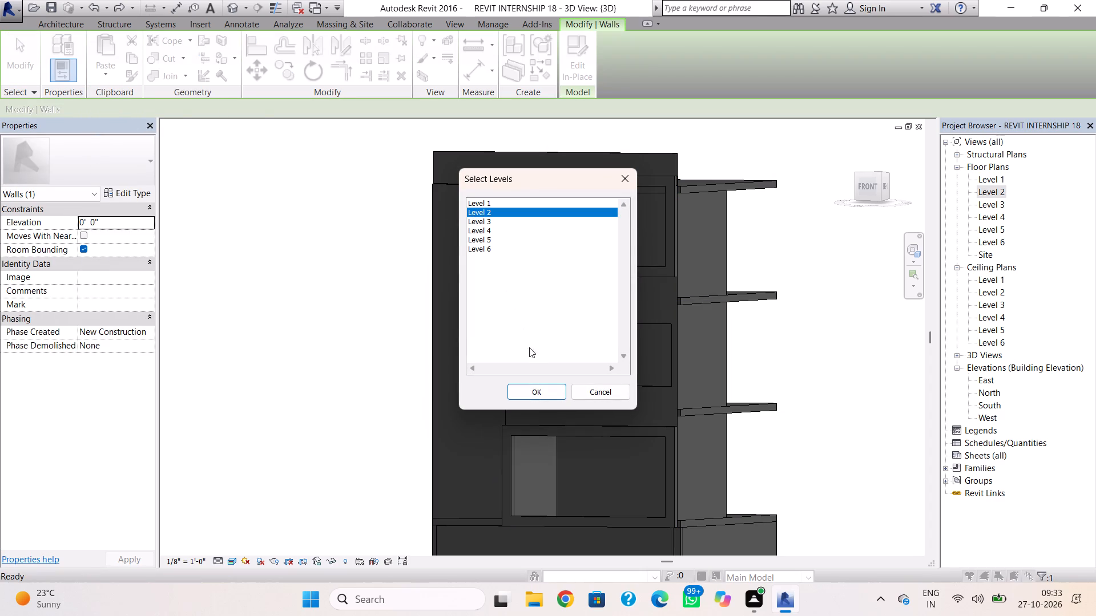
left_click(534, 386)
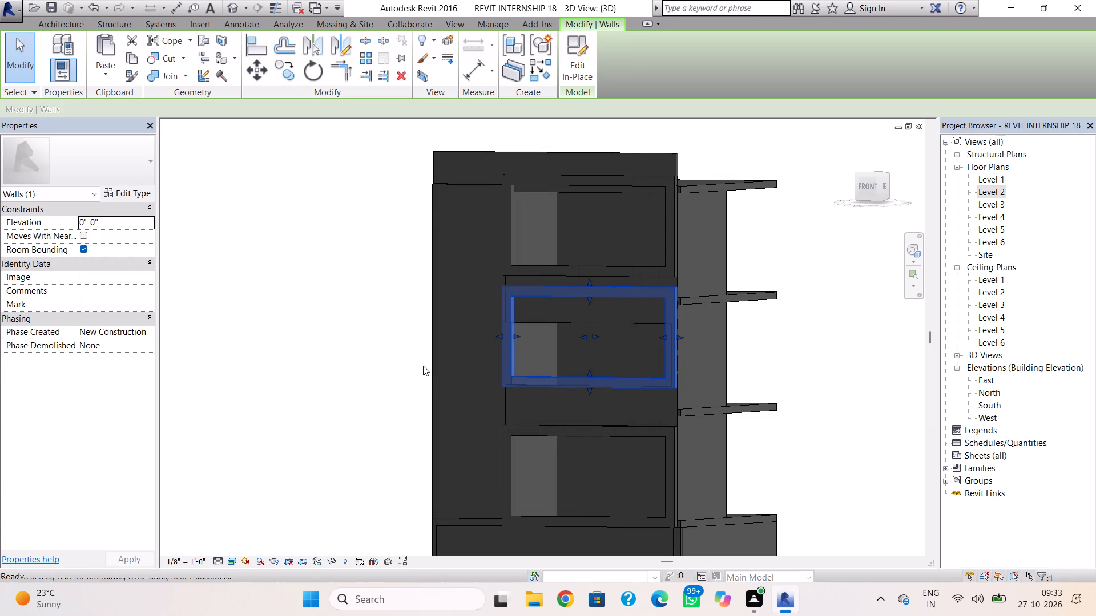
key("Escape")
right_click_drag(428, 363, 478, 331, "shift")
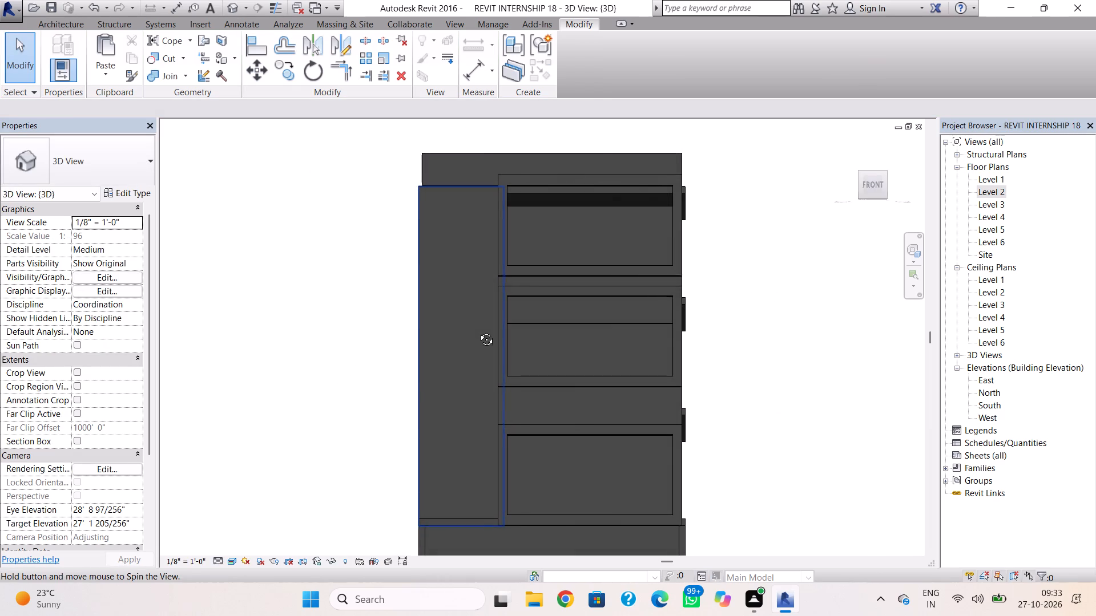
right_click_drag(478, 331, 477, 327, "shift")
right_click_drag(500, 366, 498, 425, "shift")
right_click_drag(549, 341, 618, 398, "shift")
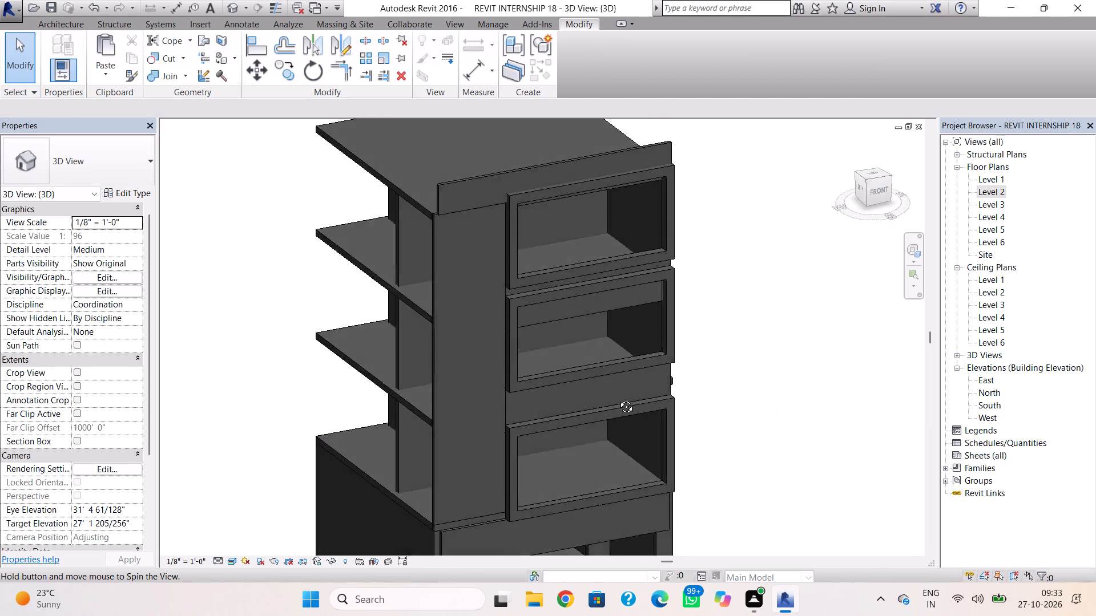
right_click_drag(618, 398, 578, 366, "shift")
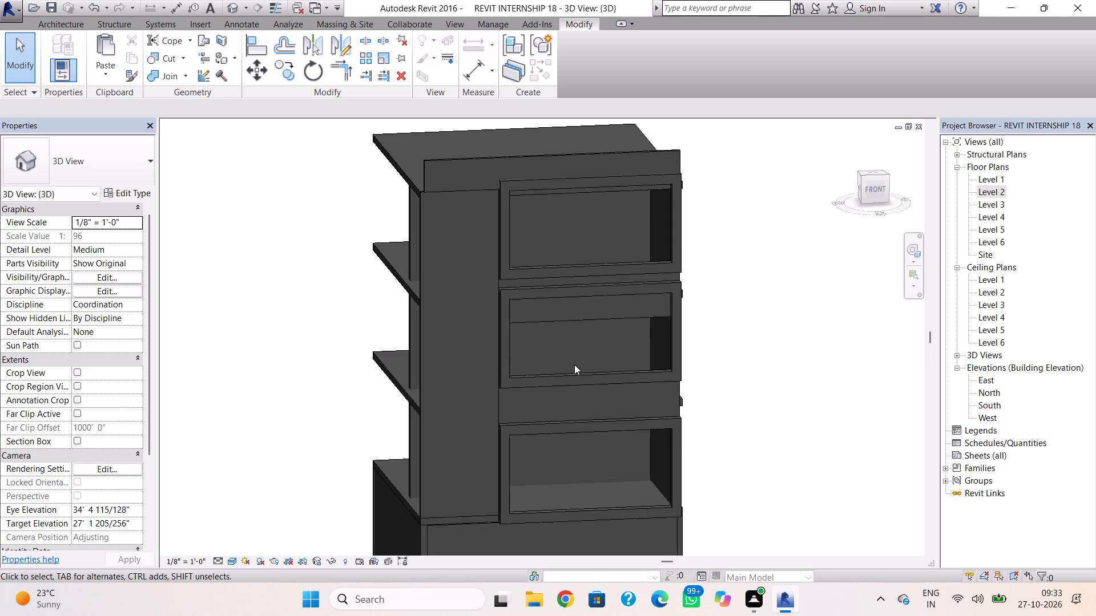
Raise the bottom edge of the wall band behind the middle frame, making the band about 4' 3" high.
left_click(593, 312)
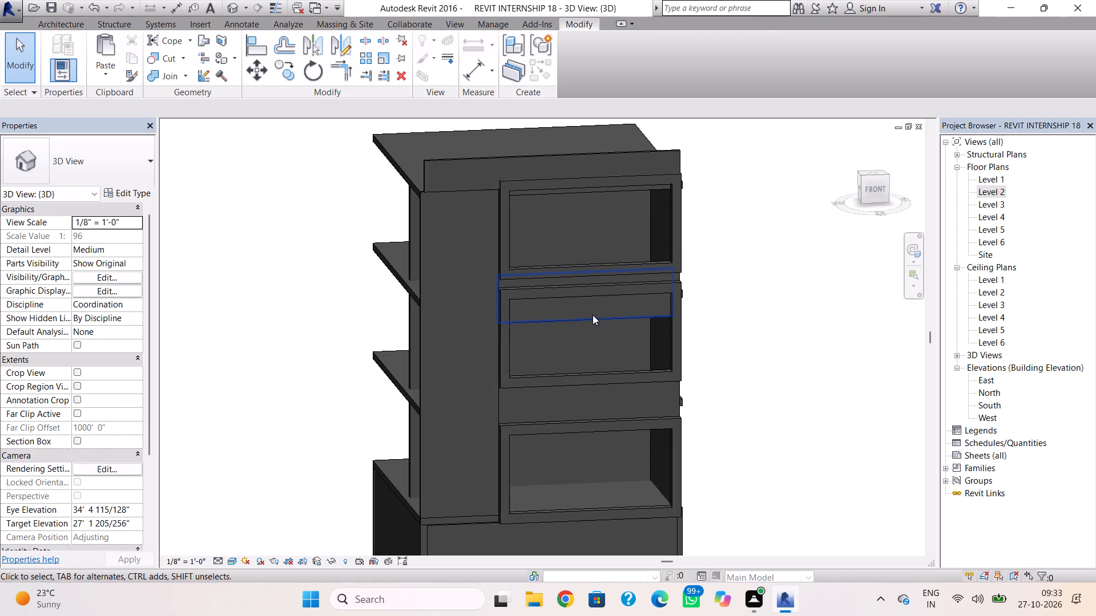
left_click(593, 315)
left_click_drag(585, 321, 587, 310)
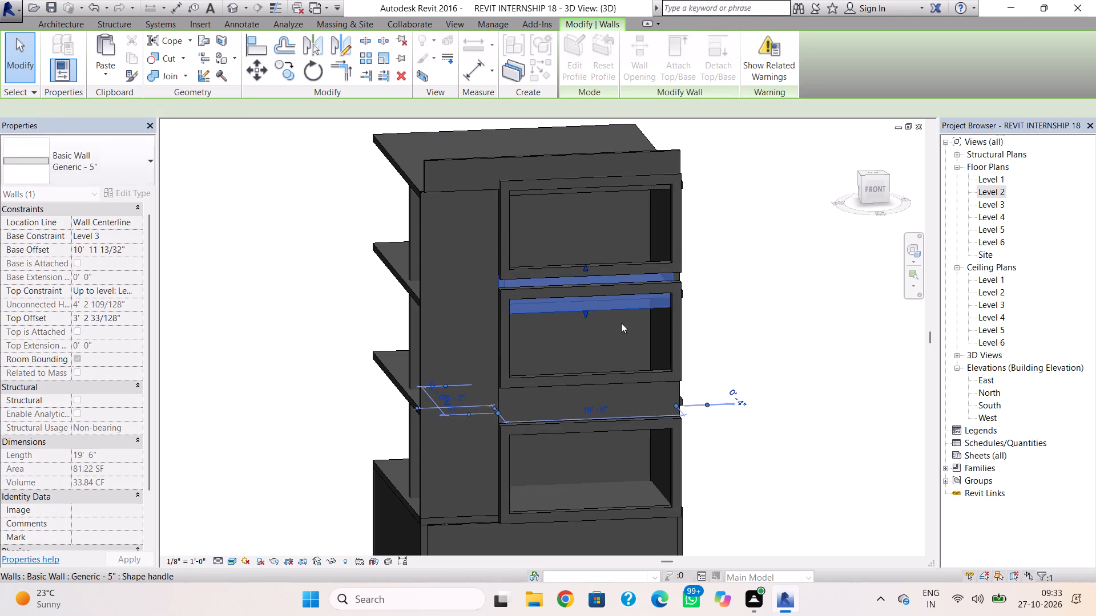
left_click(815, 329)
Lower the outer and inner bottom edges of the middle frame, working from the front view.
left_click(615, 292)
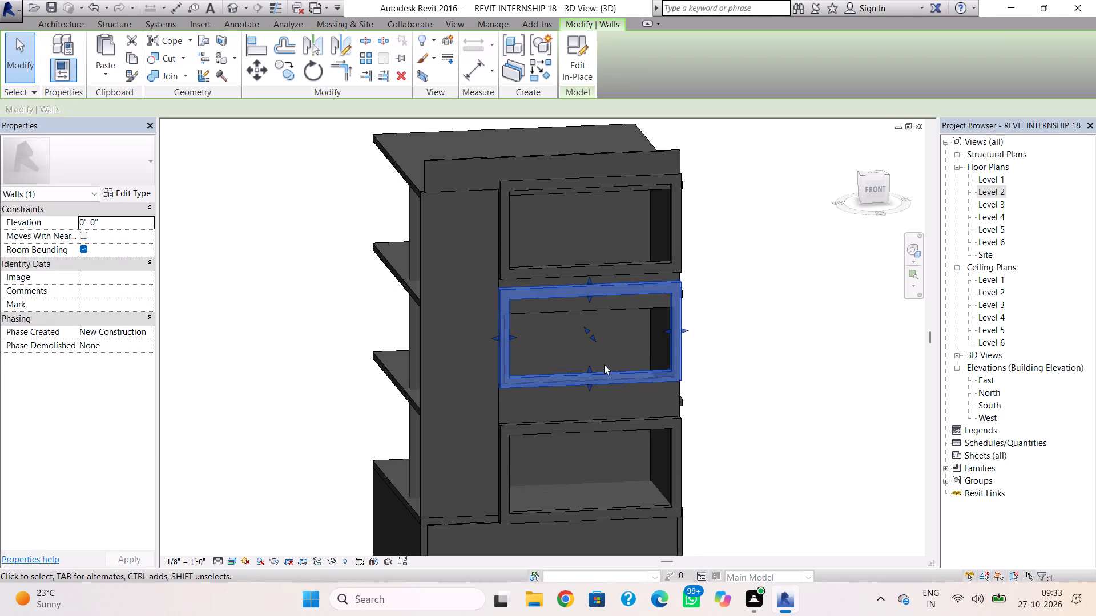
left_click(870, 193)
middle_click_drag(542, 415, 537, 391)
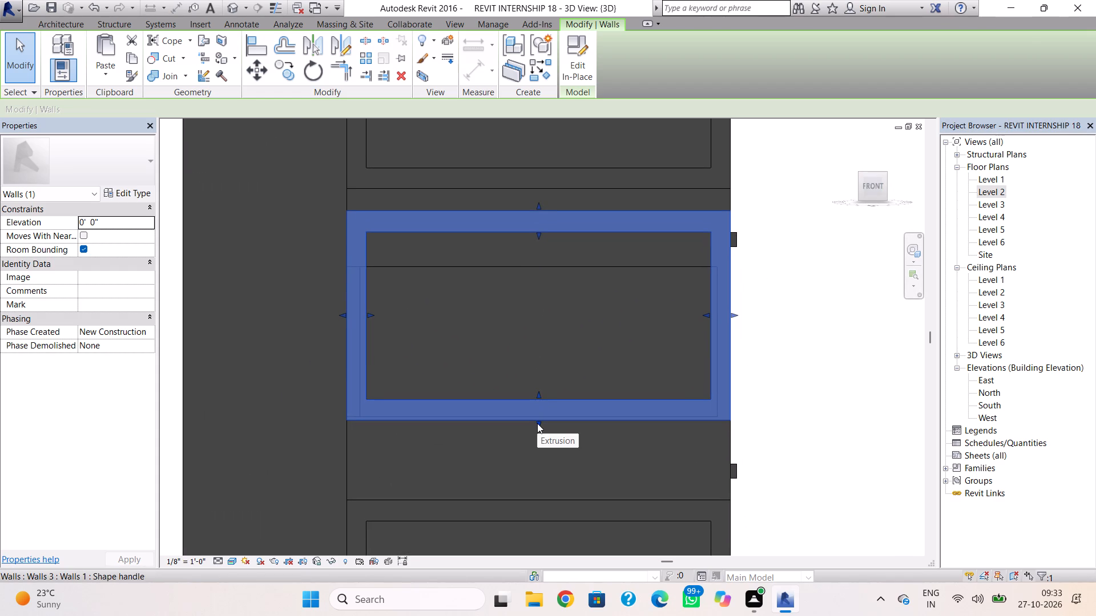
left_click_drag(537, 423, 537, 425)
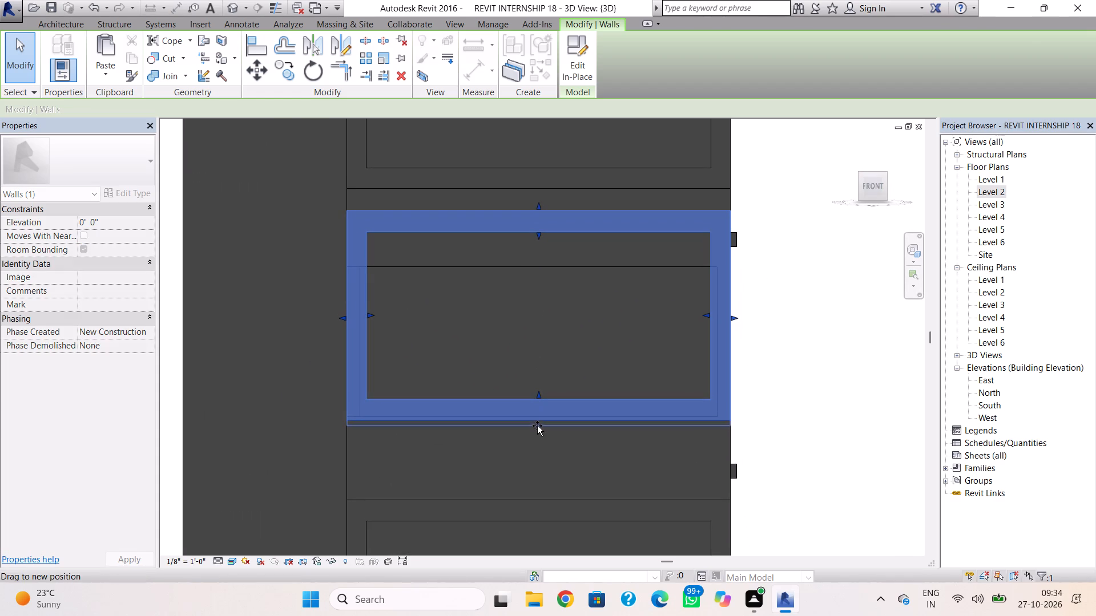
left_click_drag(537, 425, 540, 439)
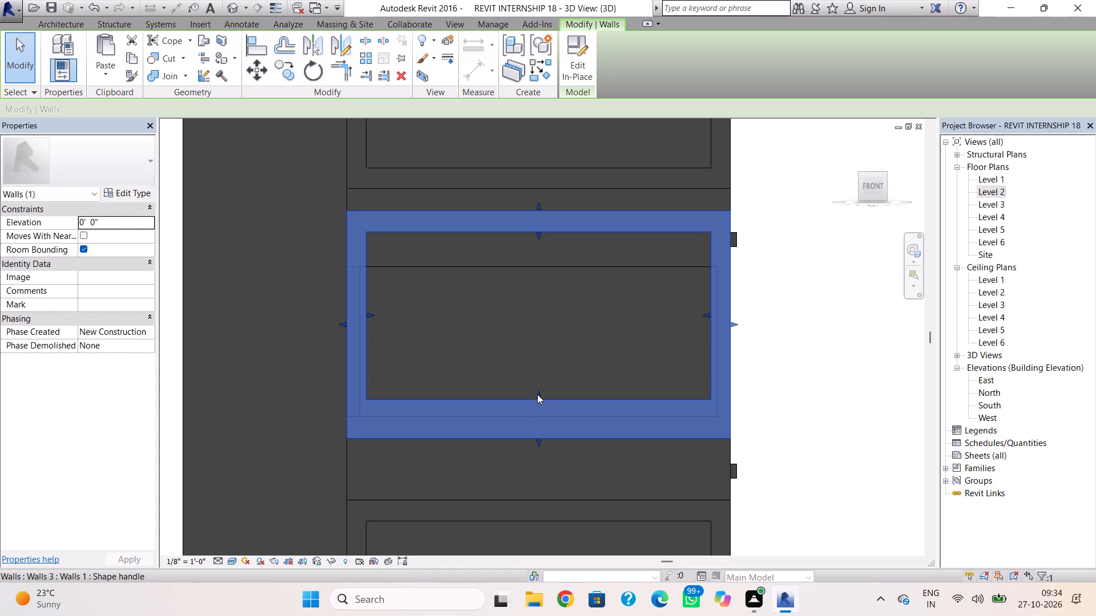
left_click_drag(537, 393, 538, 407)
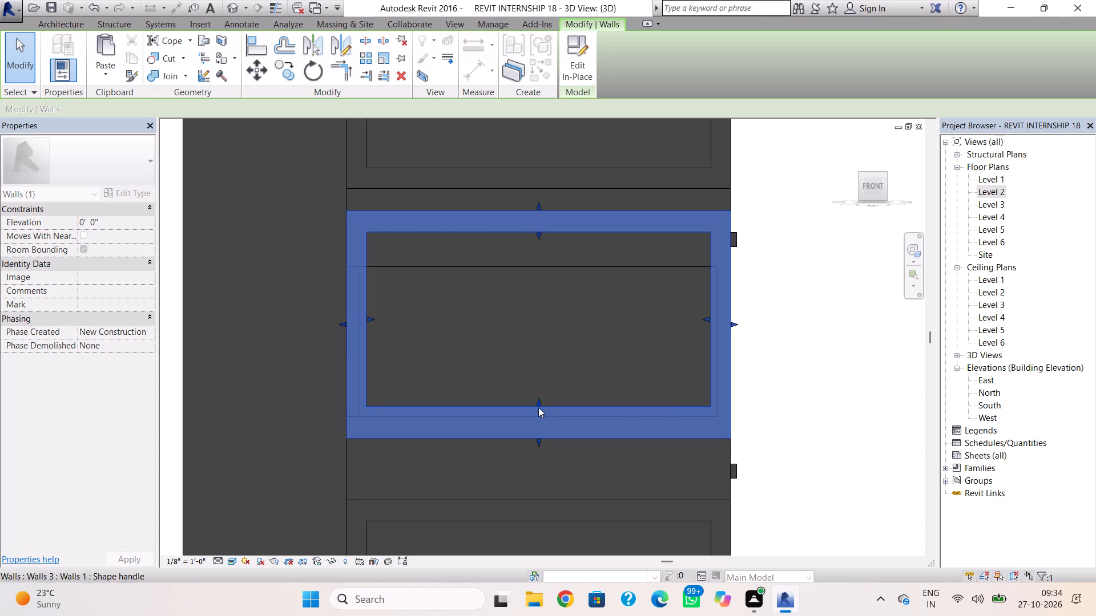
left_click(786, 413)
Narrow the middle frame's inner opening by moving its two inner side edges inward and its inner top edge down.
left_click(713, 330)
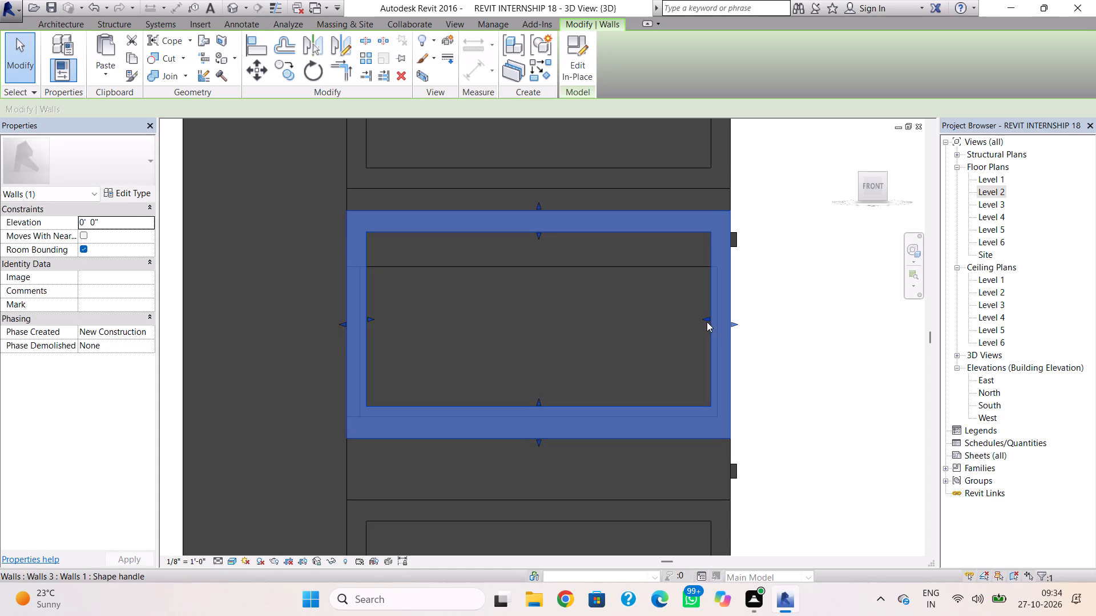
left_click(704, 317)
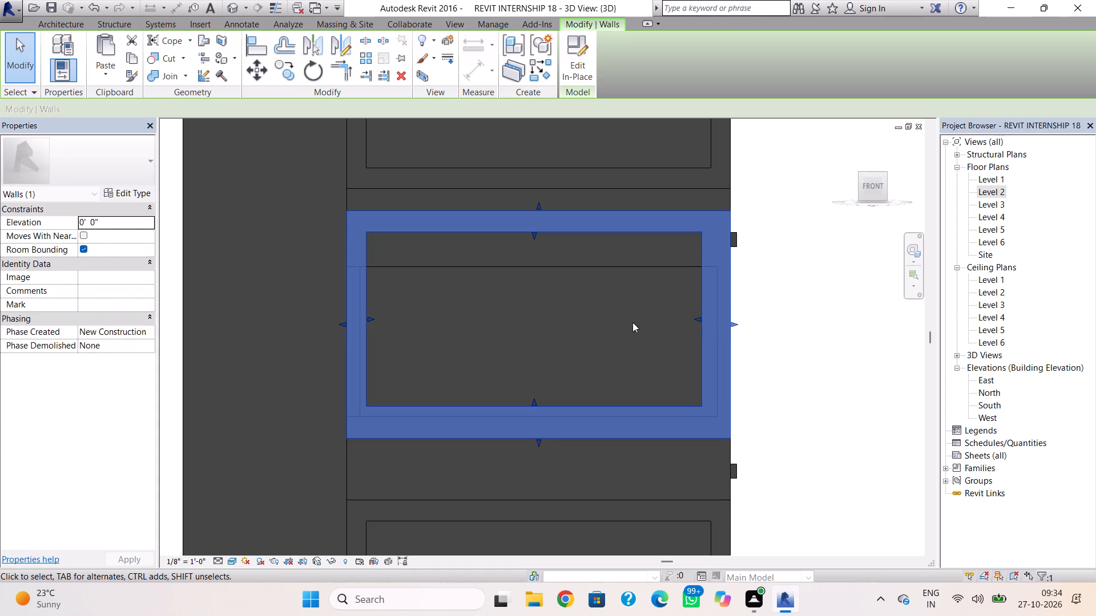
left_click(374, 319)
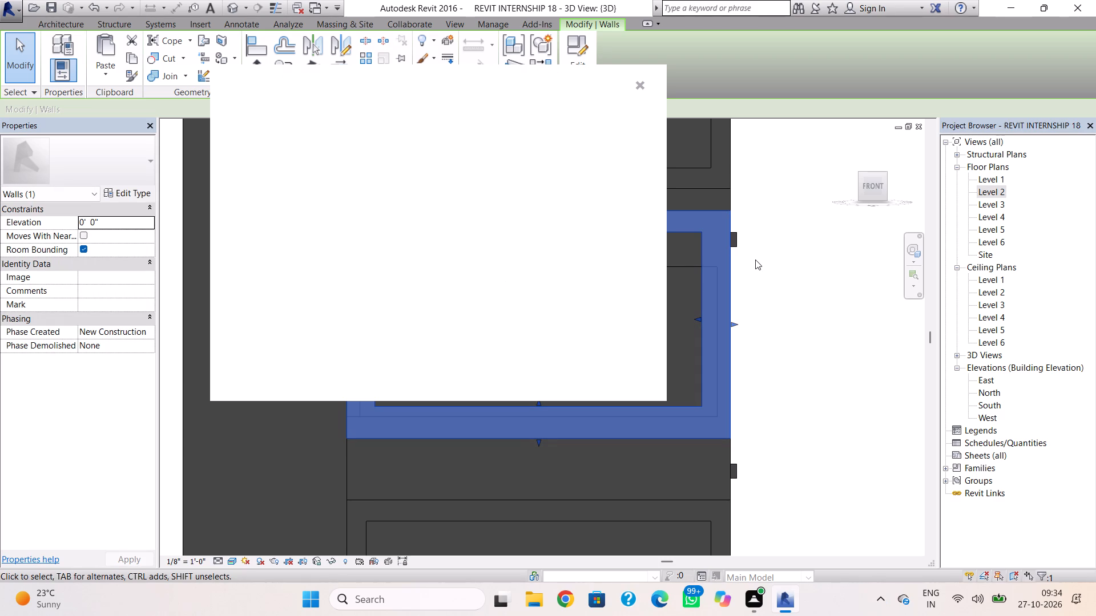
left_click(640, 86)
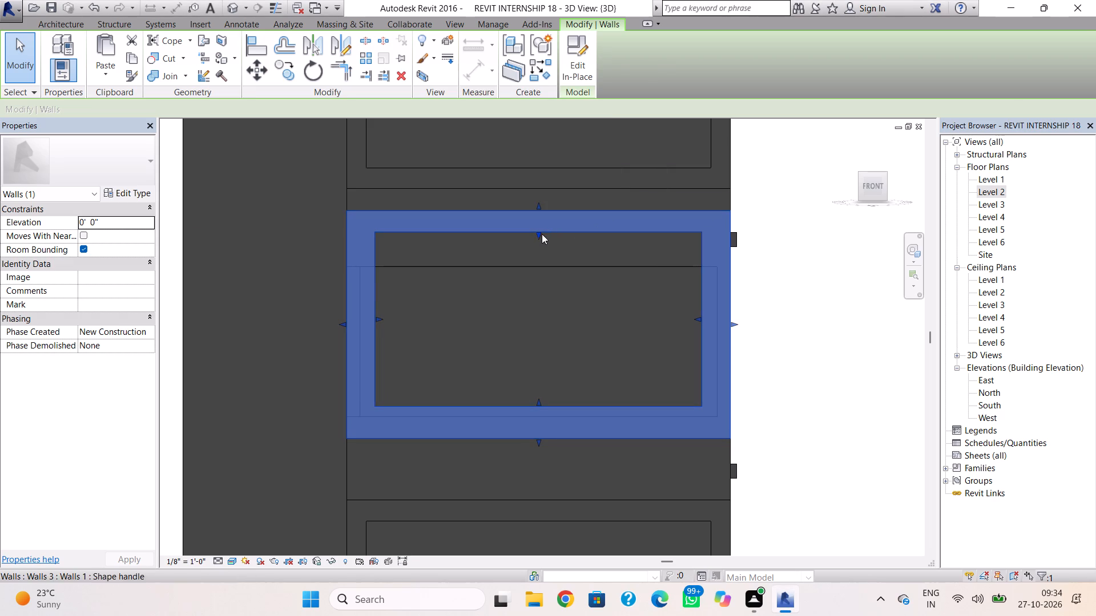
left_click_drag(541, 234, 538, 246)
Raise the top and bottom of the wall band behind the middle frame, giving a 4' 1" top offset and about 4' 1" height.
left_click(533, 264)
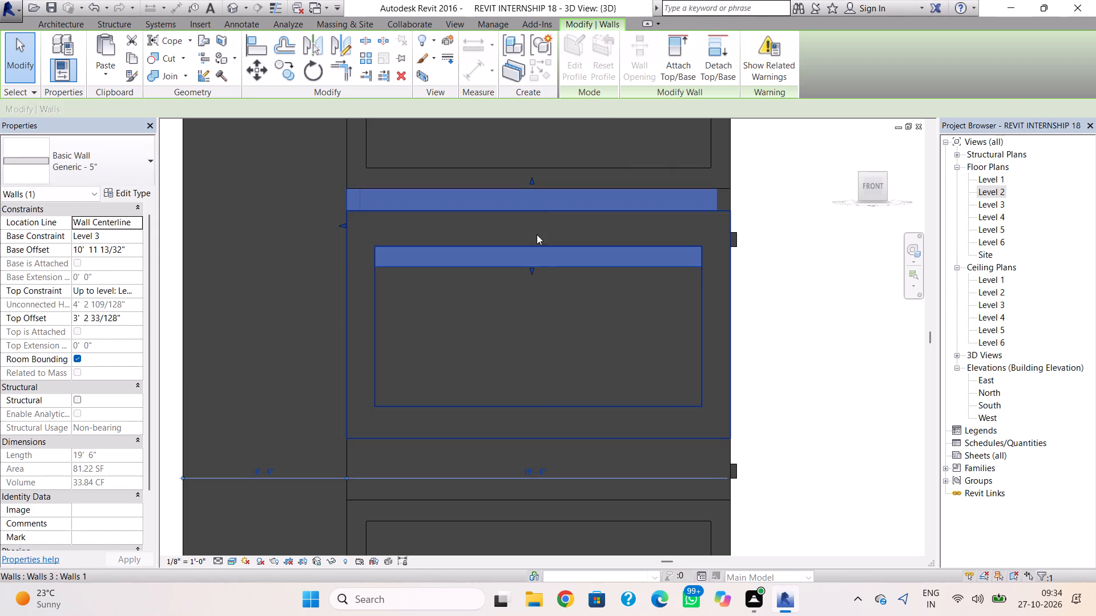
left_click_drag(531, 181, 531, 172)
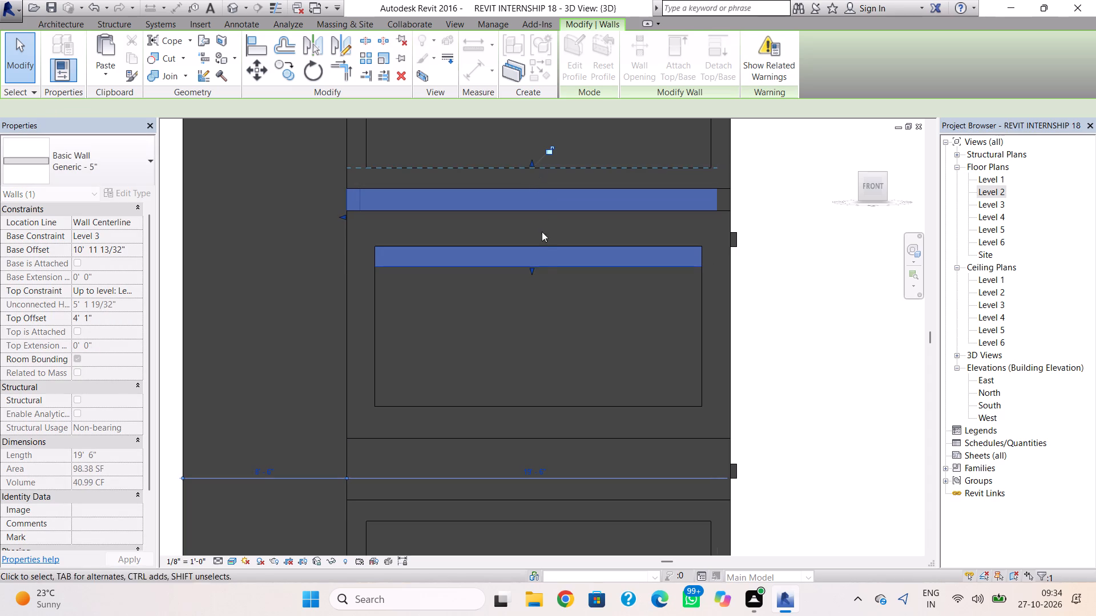
left_click_drag(533, 268, 533, 250)
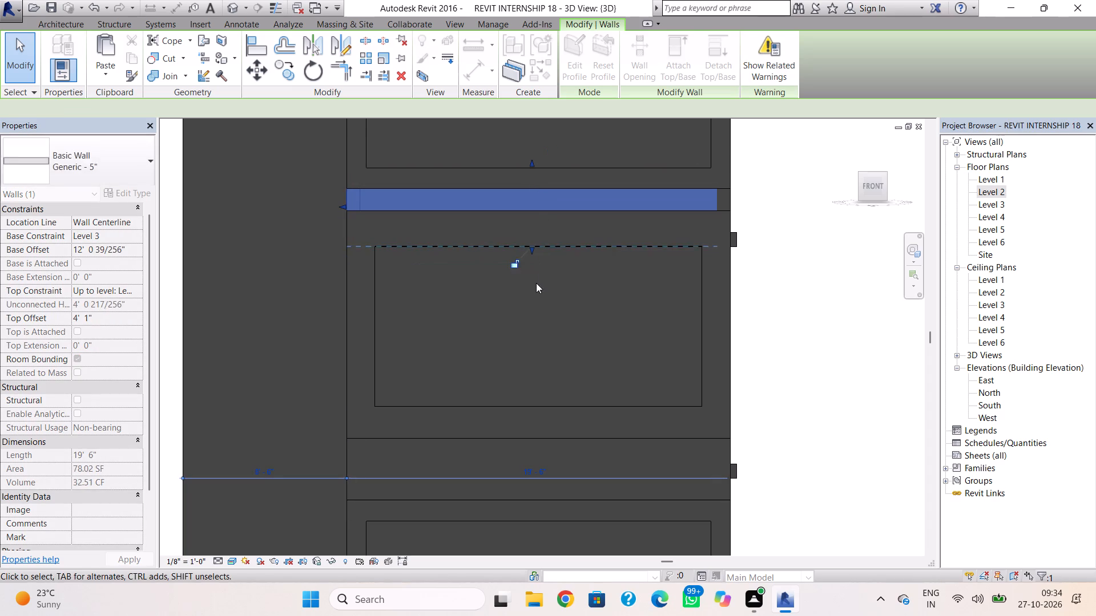
left_click(536, 289)
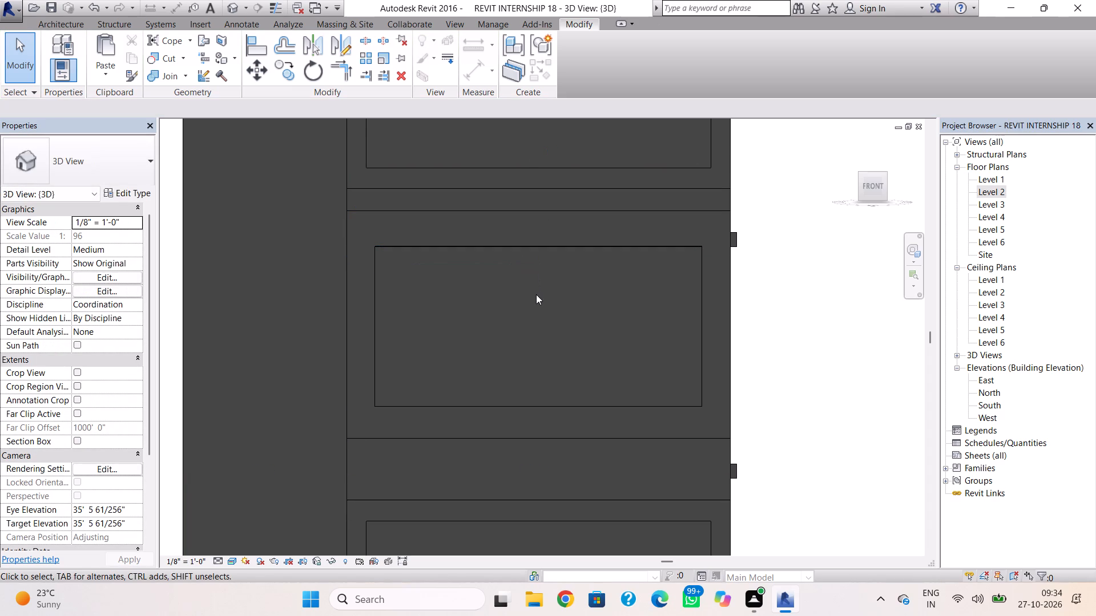
Lower the outer top edge of the middle frame so its top member is slimmer.
scroll(536, 294, "down", 2)
middle_click_drag(536, 294, 513, 362)
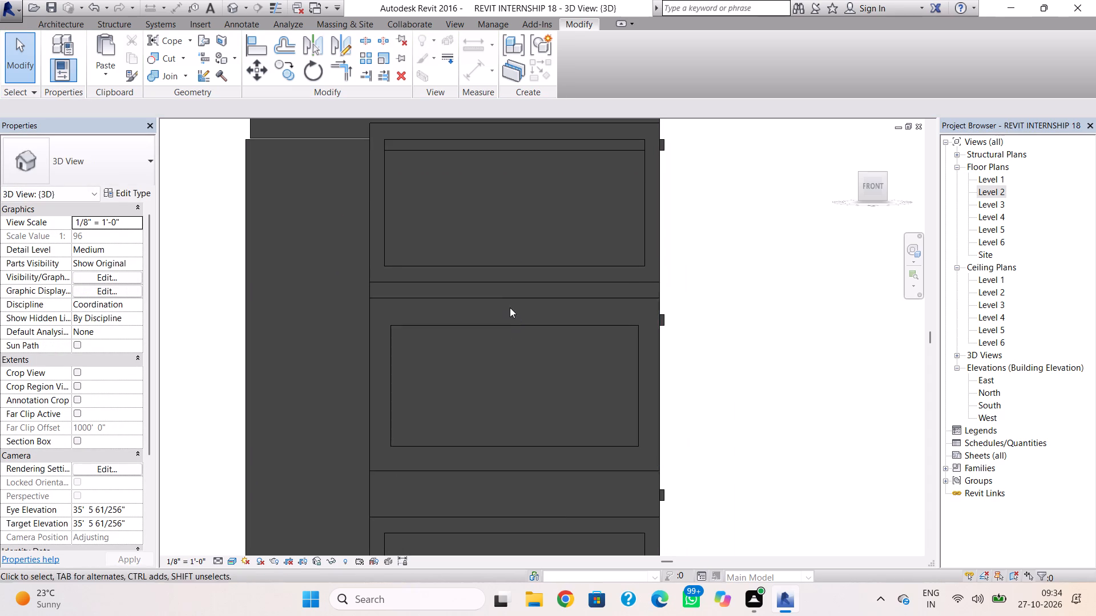
left_click(509, 299)
left_click_drag(514, 295, 514, 302)
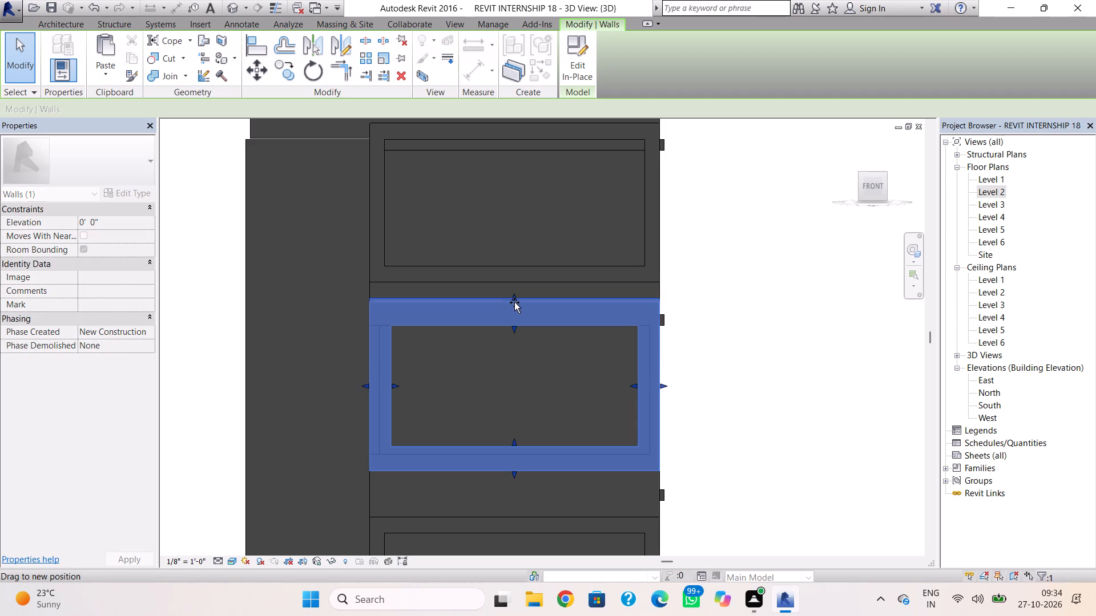
left_click_drag(514, 302, 515, 308)
Shrink the lowest frame's inner opening by lowering its top edge, moving its inner edge beside the tall wall inward, and raising its bottom edge.
scroll(516, 297, "down", 1)
middle_click_drag(516, 302, 513, 339)
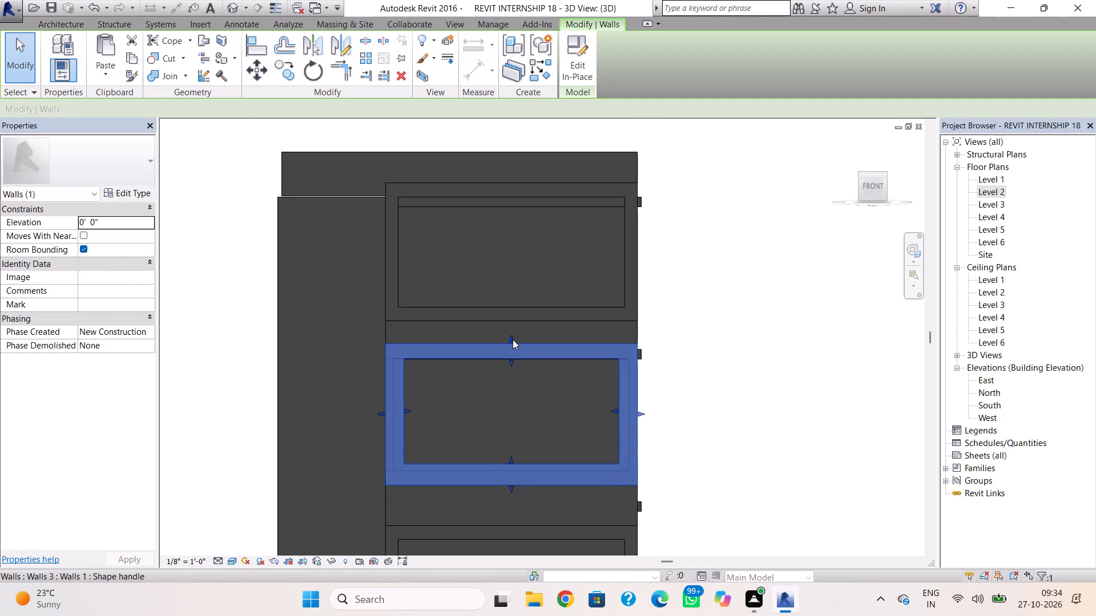
scroll(511, 392, "down", 1)
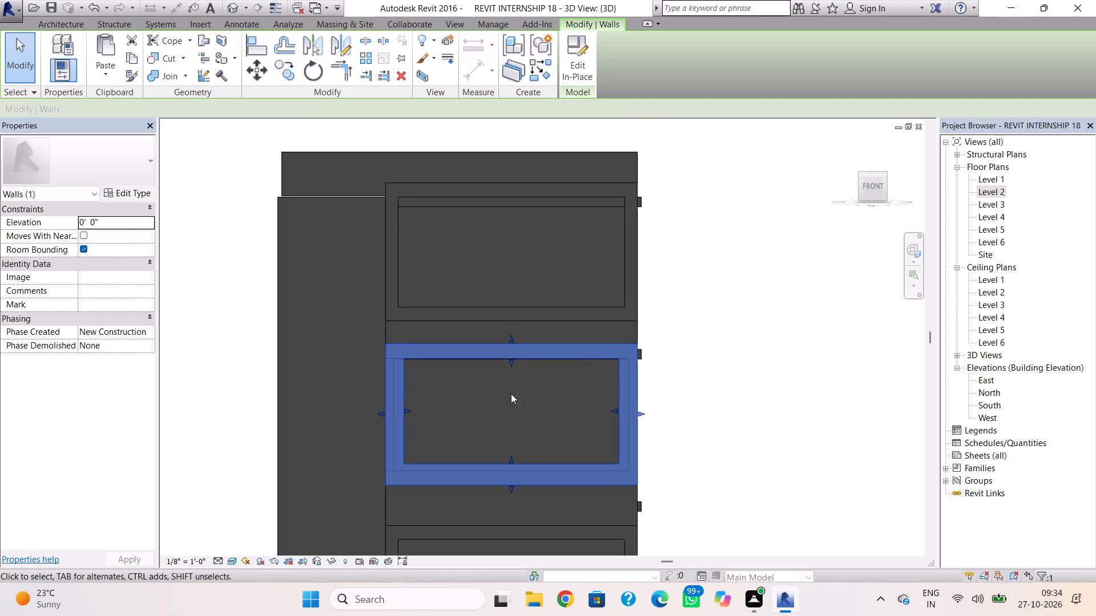
scroll(511, 394, "down", 1)
middle_click_drag(510, 388, 514, 304)
middle_click_drag(517, 419, 514, 406)
left_click(514, 406)
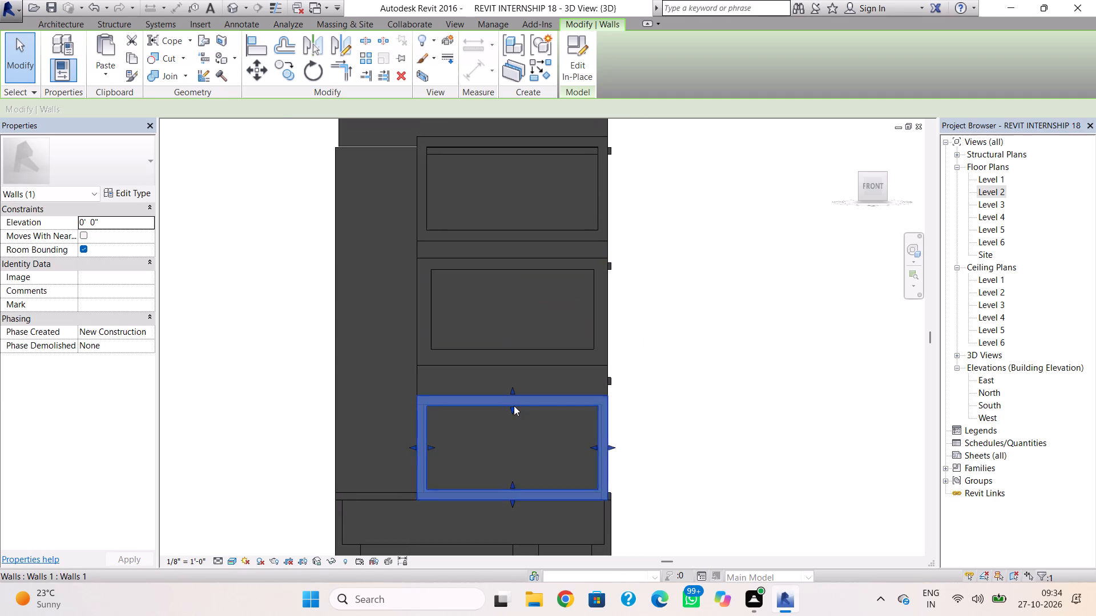
left_click_drag(513, 408, 512, 417)
left_click(432, 448)
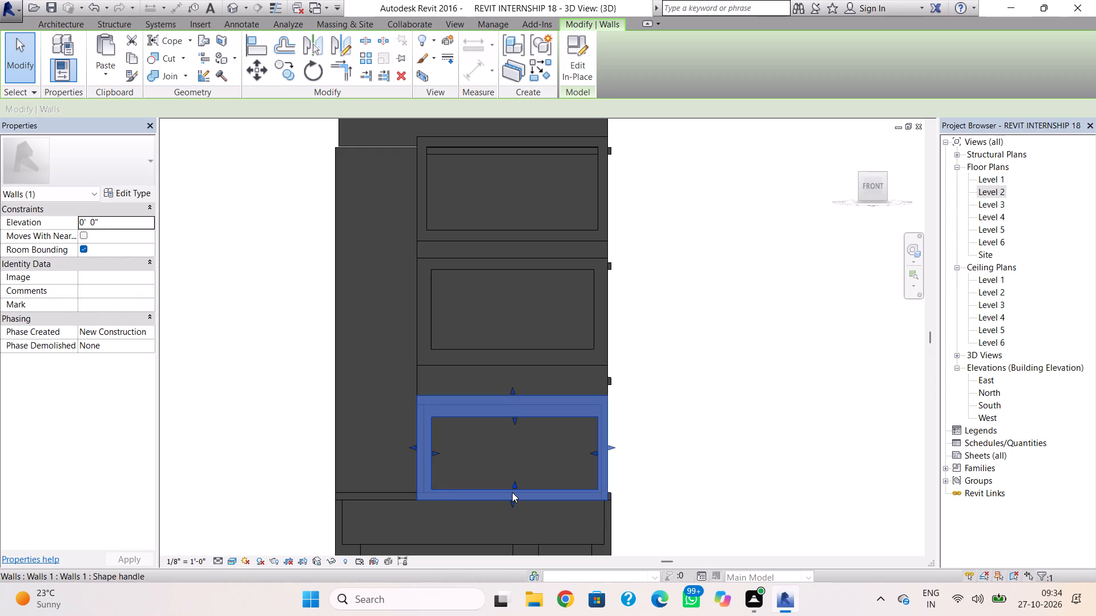
scroll(510, 483, "up", 2)
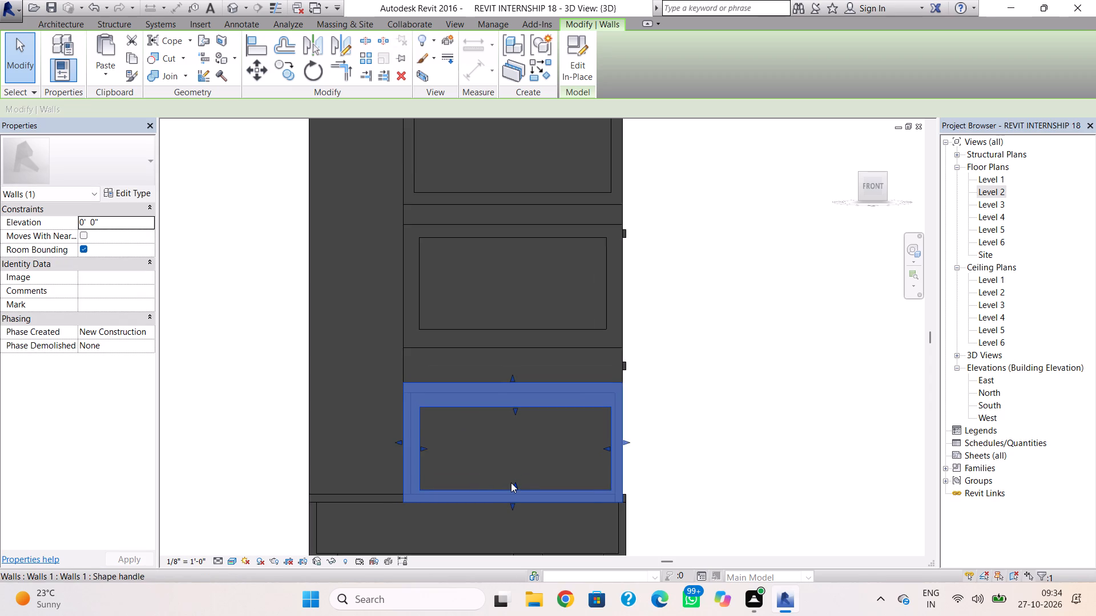
left_click(513, 484)
left_click(513, 480)
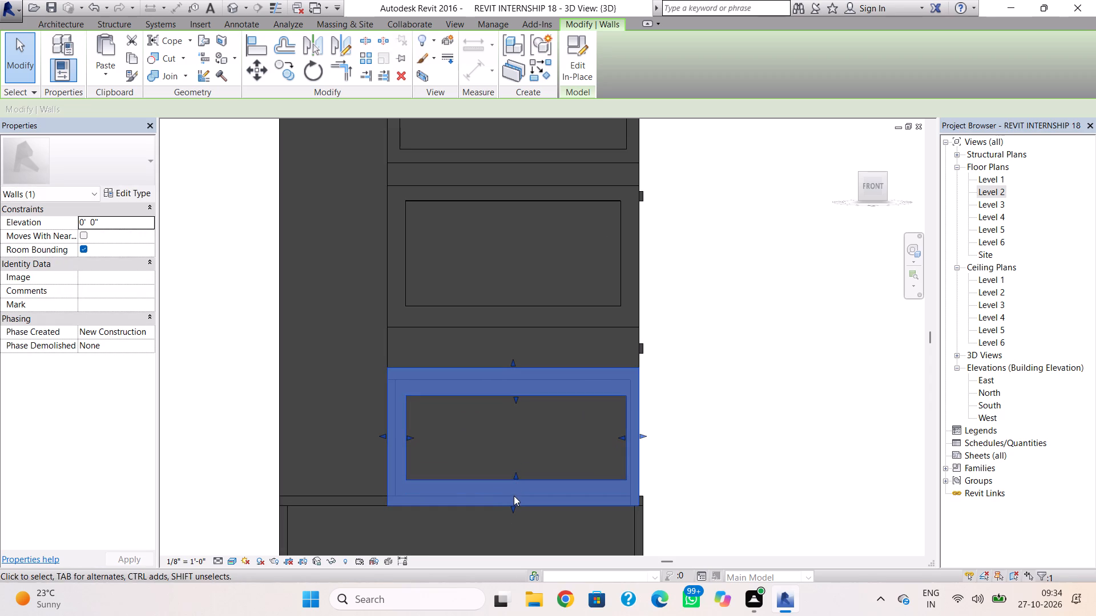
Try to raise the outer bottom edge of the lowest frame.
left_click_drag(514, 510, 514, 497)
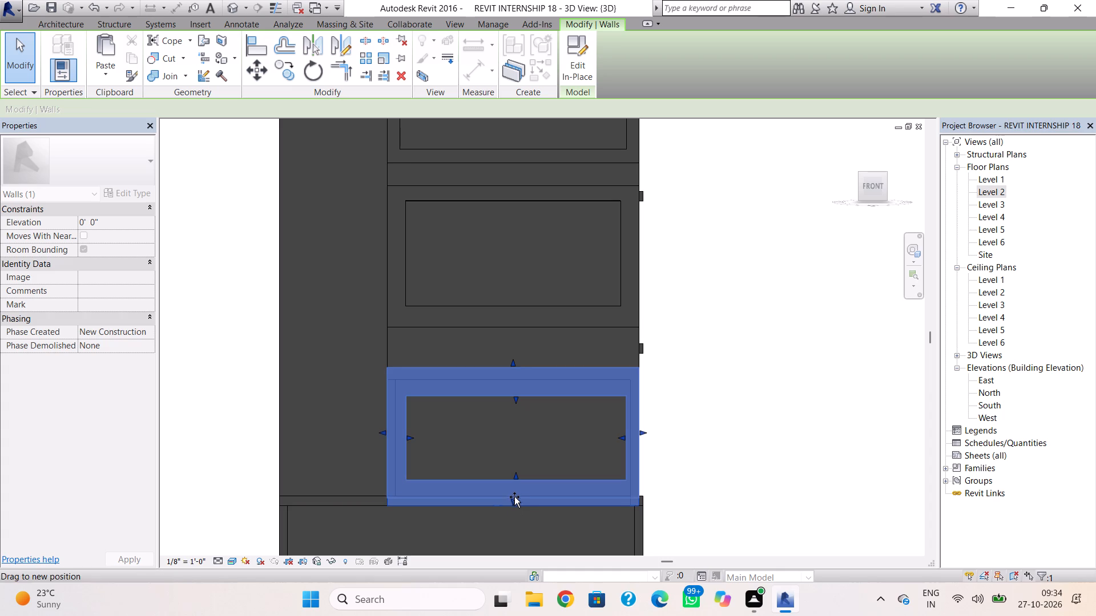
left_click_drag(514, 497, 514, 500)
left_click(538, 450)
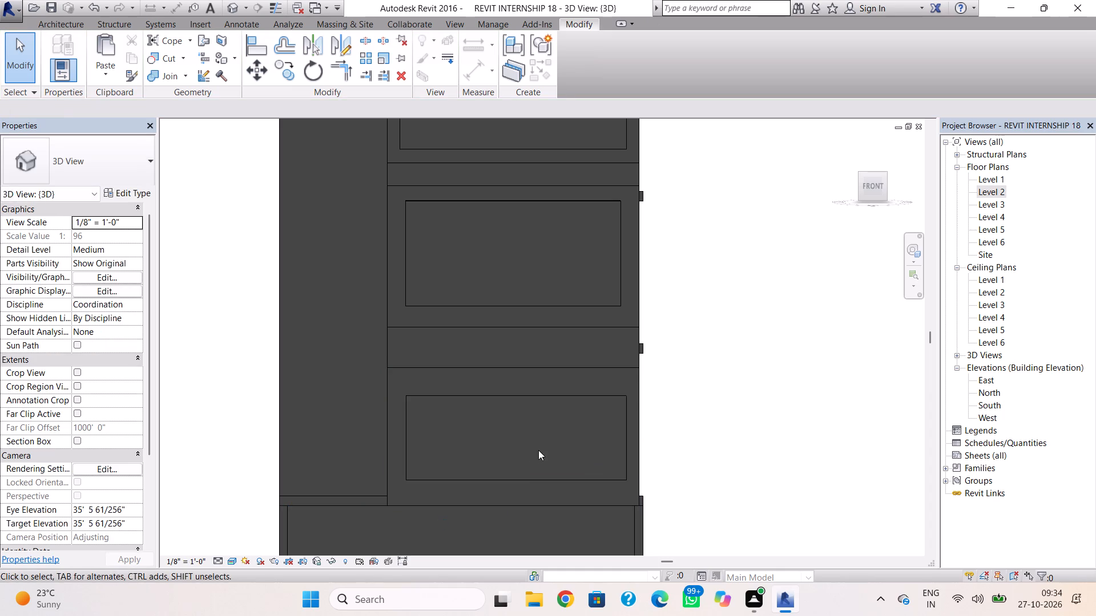
Lower the lowest frame's inner bottom edge slightly and readjust its outer top edge.
left_click(443, 481)
left_click(513, 481)
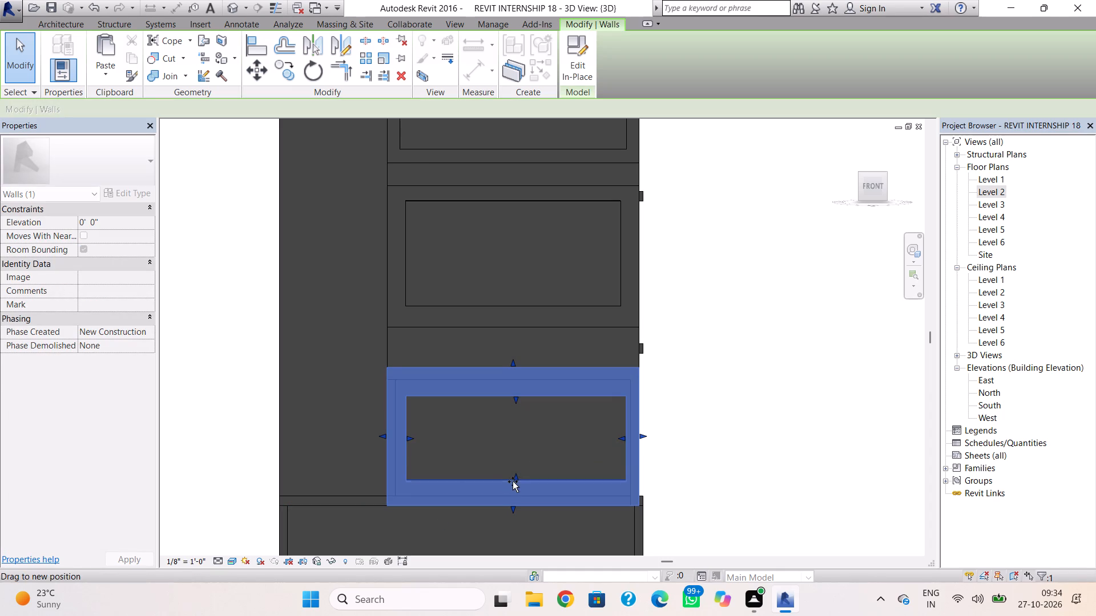
left_click(410, 441)
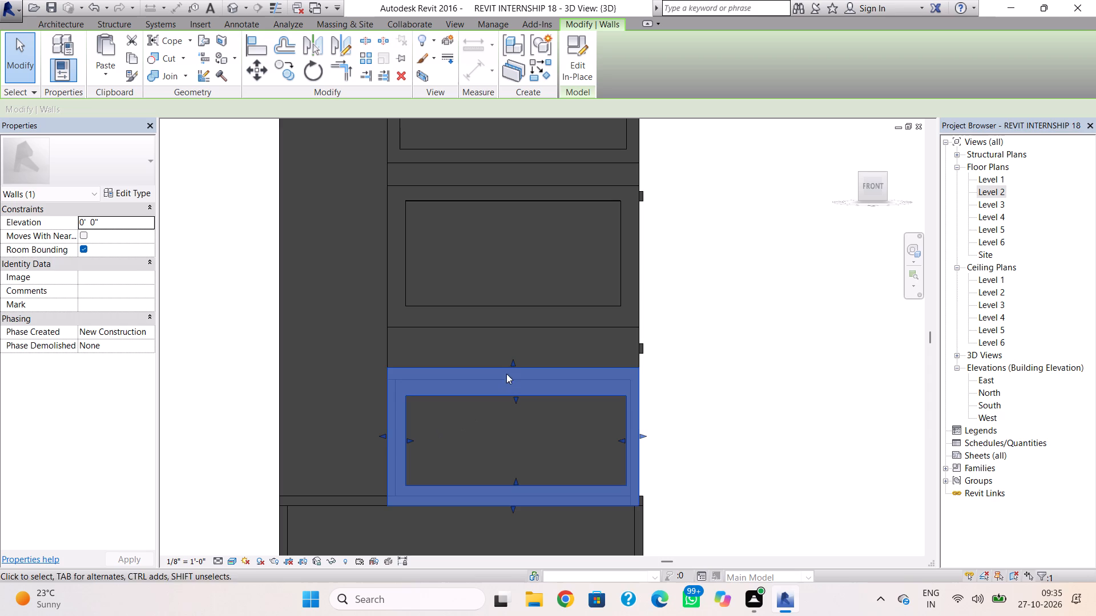
left_click(513, 364)
left_click_drag(513, 364, 516, 374)
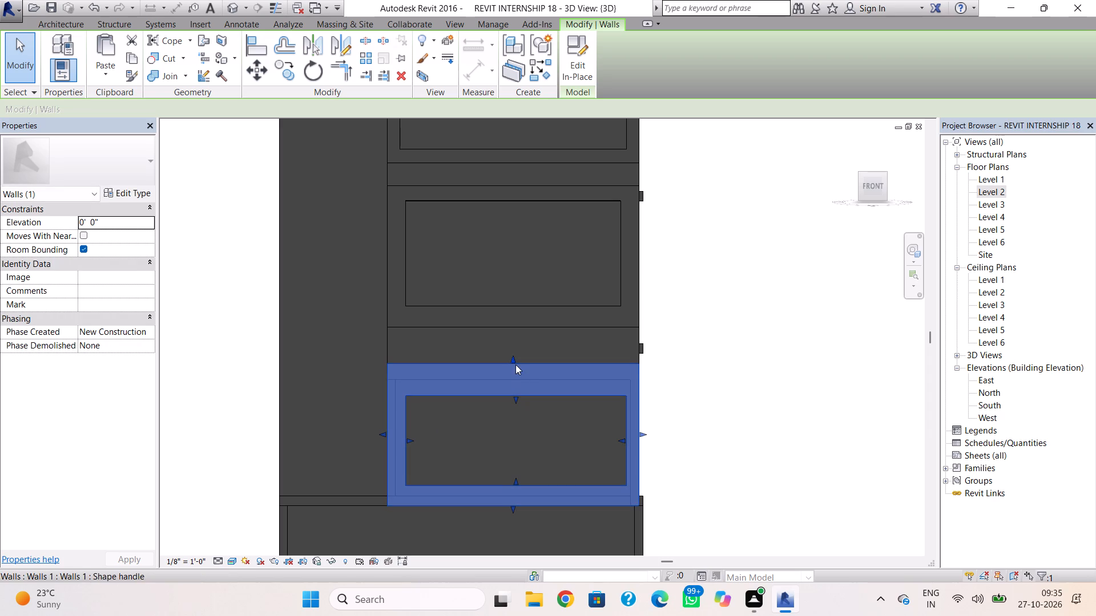
left_click(515, 363)
left_click_drag(512, 357, 513, 369)
left_click(699, 361)
Nudge the middle frame's inner bottom and inner top edges slightly downward.
left_click(550, 321)
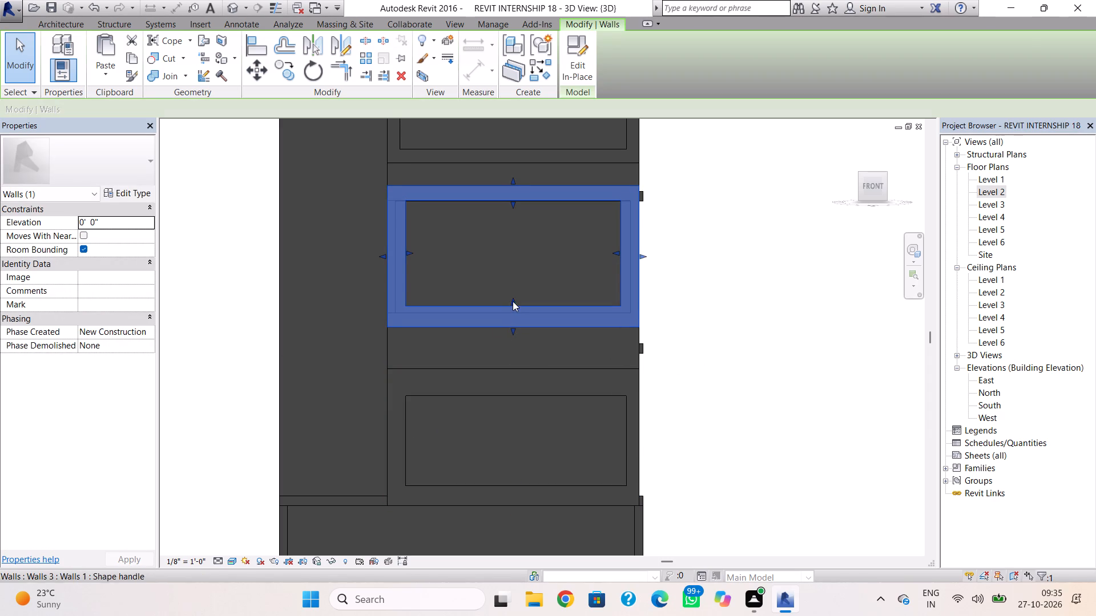
left_click_drag(513, 301, 514, 307)
left_click_drag(511, 200, 513, 206)
left_click(741, 336)
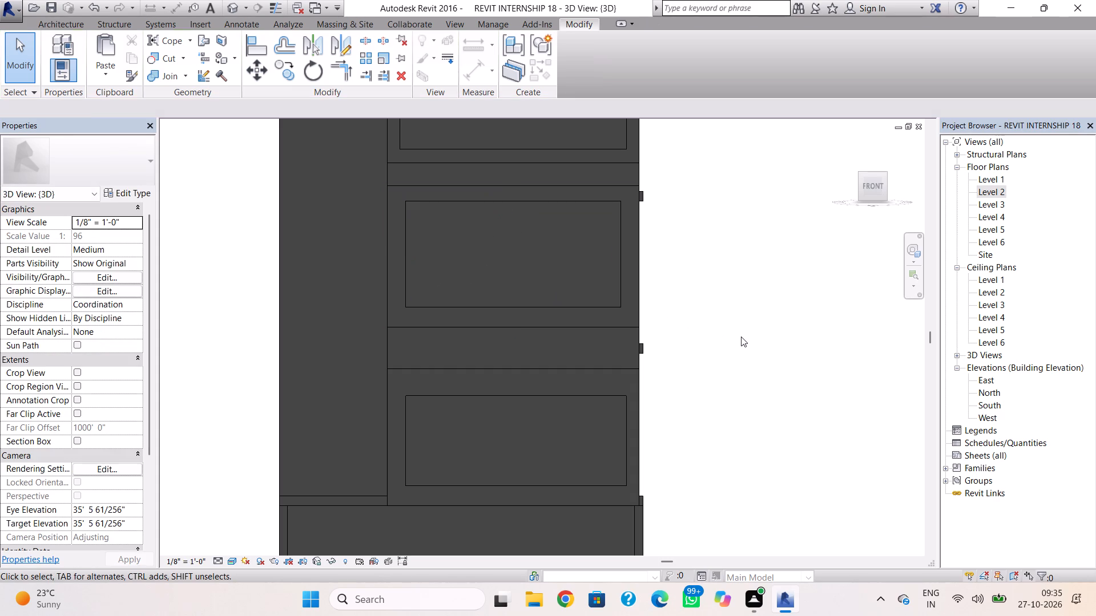
Extend the middle frame downward by lowering its outer bottom edge, and lower its inner bottom edge as well.
middle_click_drag(701, 366, 623, 426)
scroll(690, 375, "down", 1)
middle_click_drag(509, 368, 491, 408)
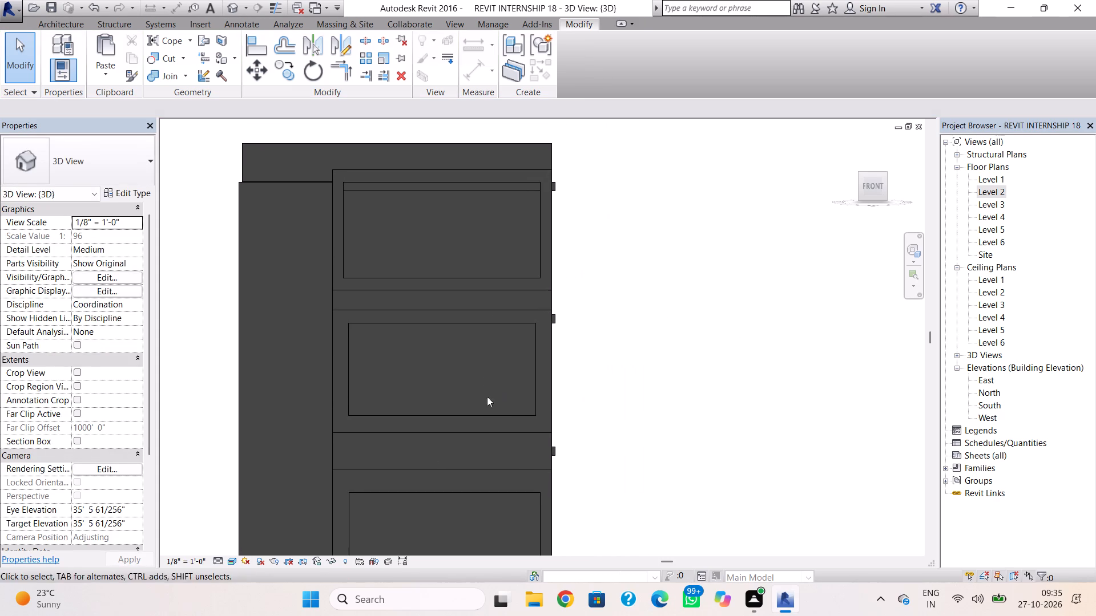
left_click(487, 283)
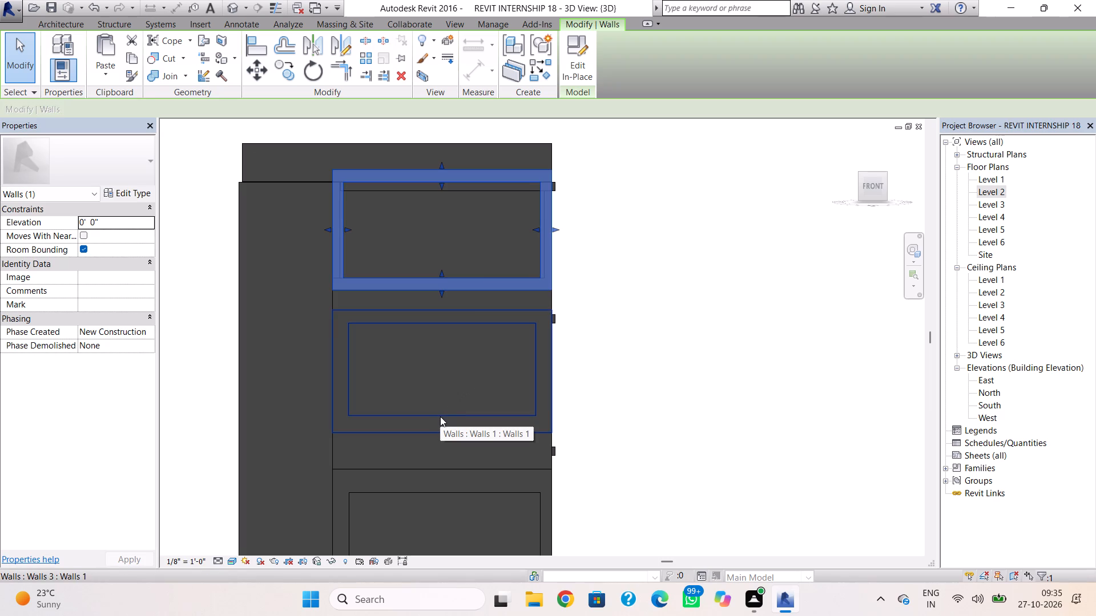
left_click(454, 422)
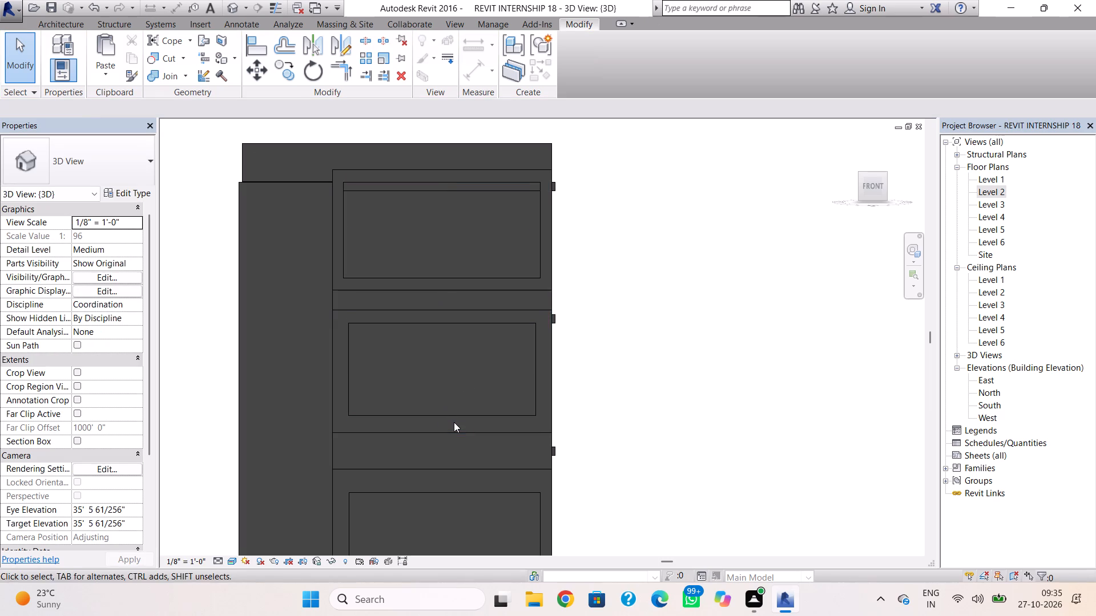
left_click(452, 427)
left_click(444, 437)
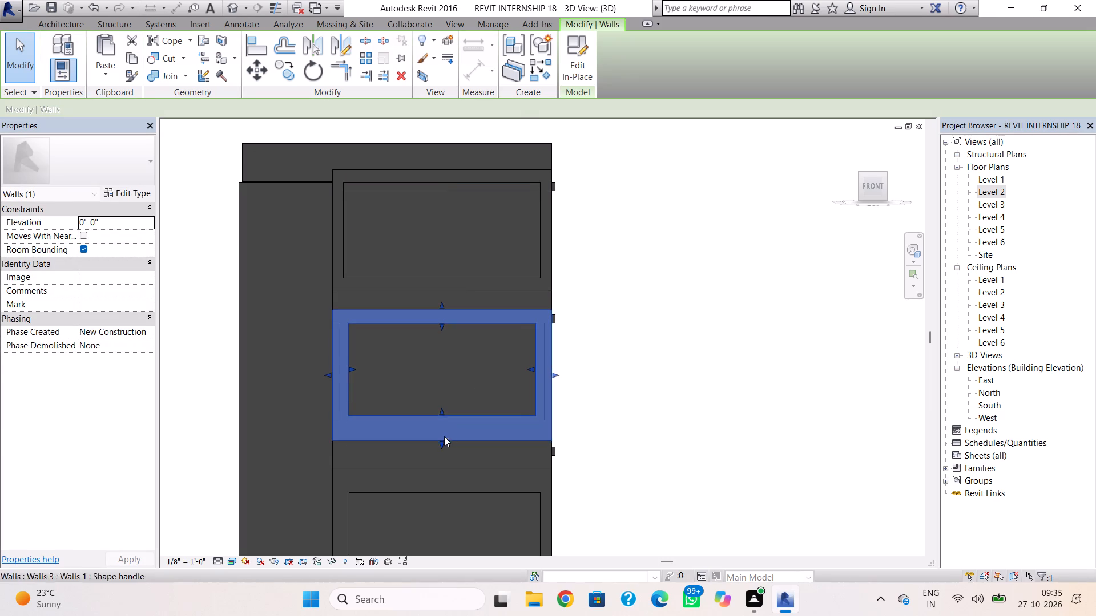
left_click(444, 411)
left_click(597, 392)
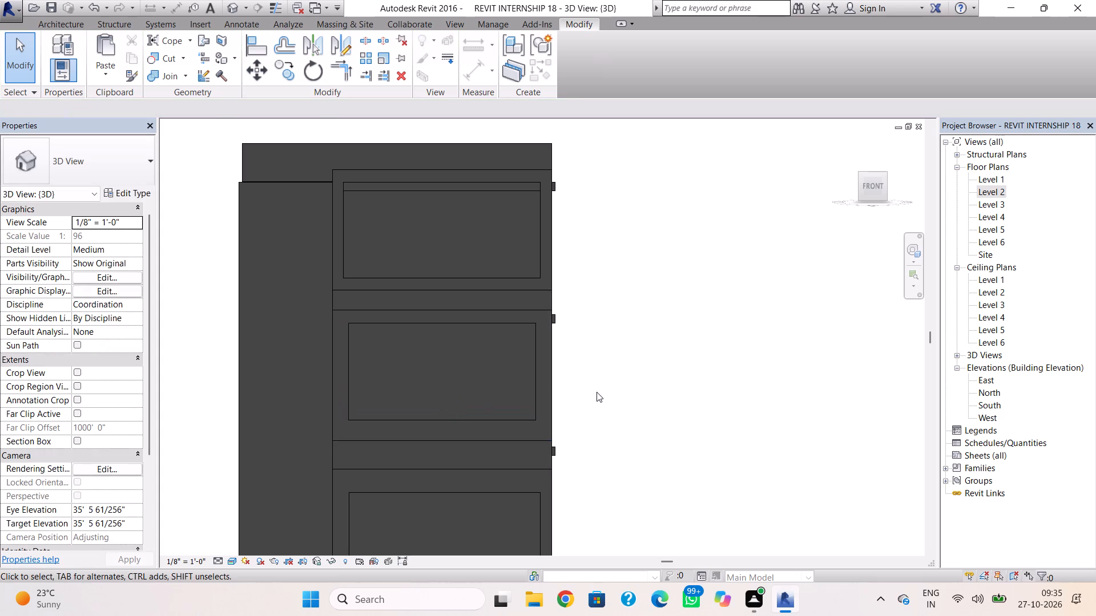
Lower the middle frame's inner top edge in small increments to thicken its top member.
left_click(462, 318)
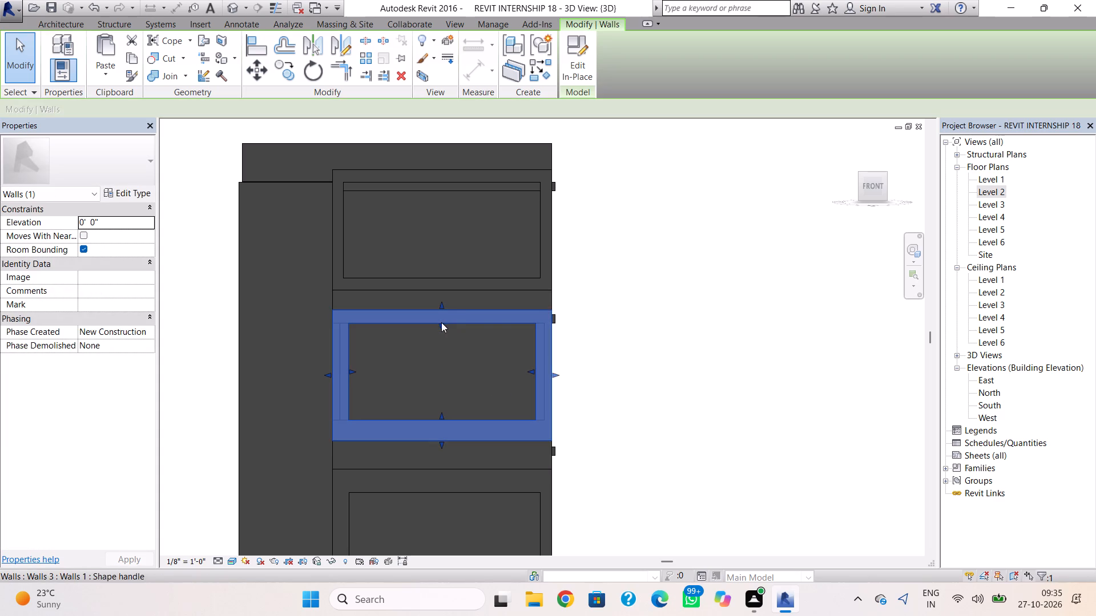
left_click(441, 323)
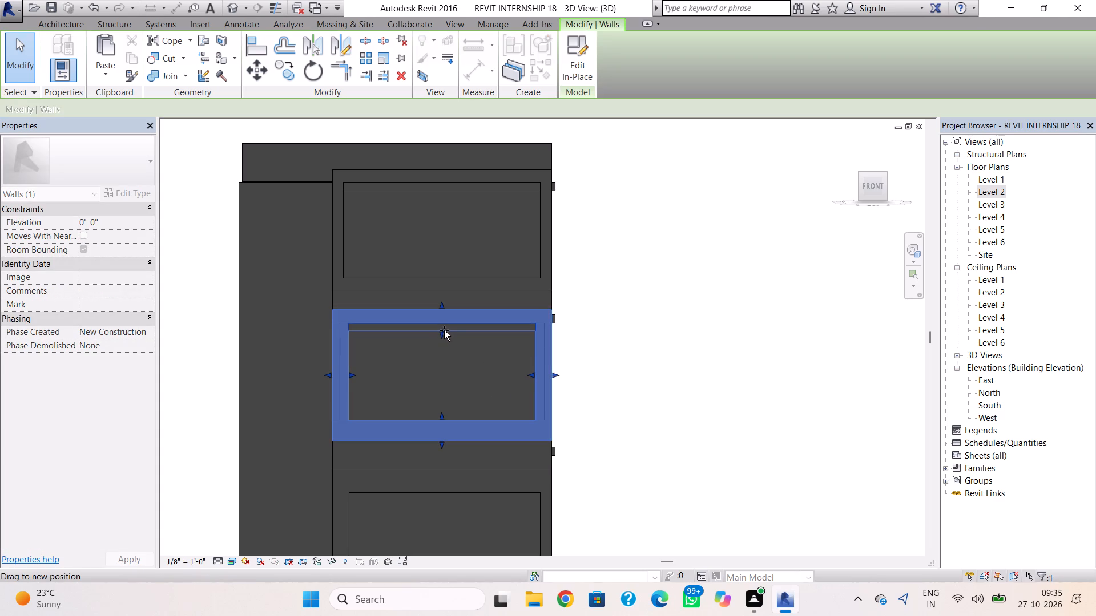
scroll(447, 327, "up", 2)
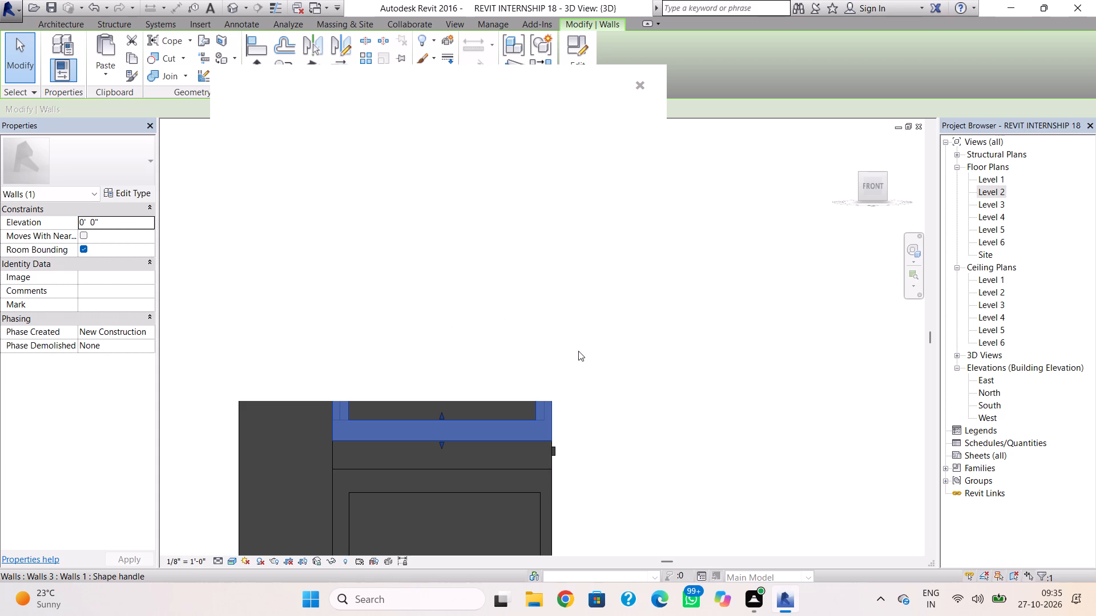
left_click(640, 87)
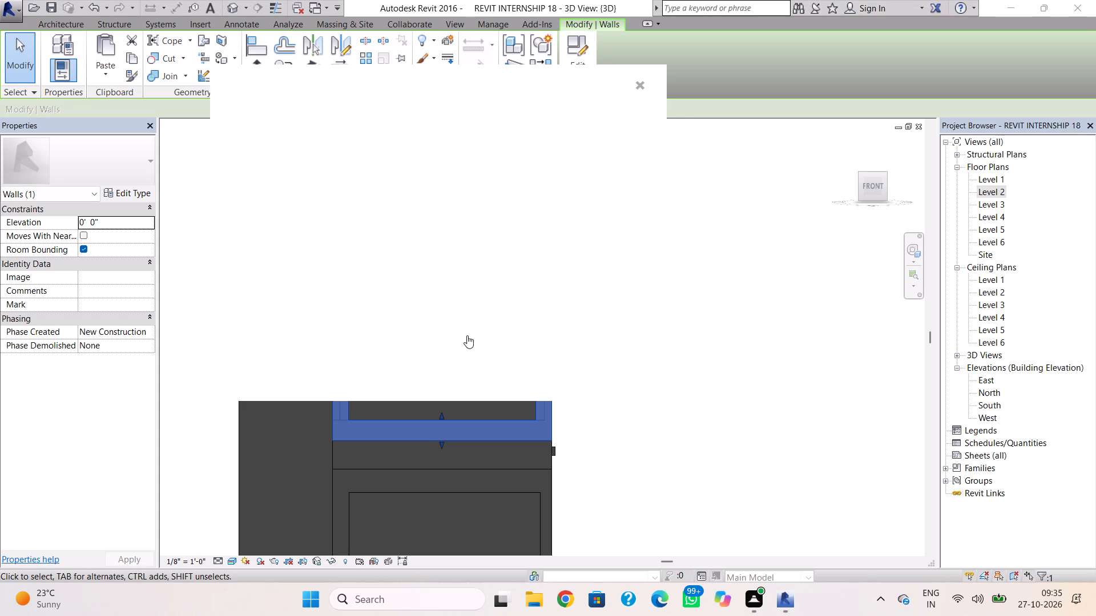
scroll(444, 326, "up", 2)
left_click(442, 326)
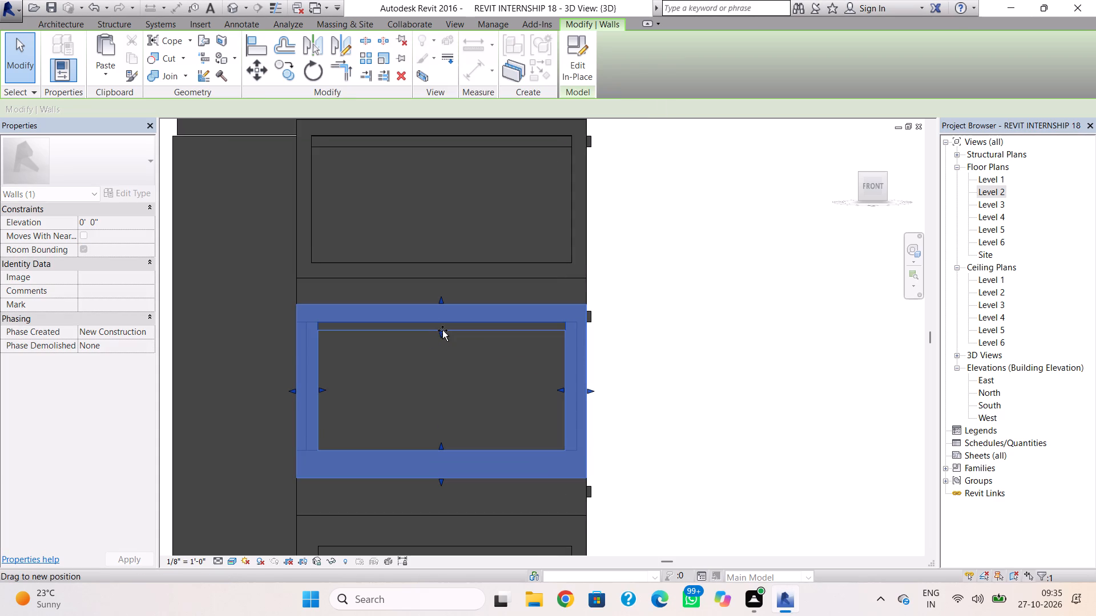
scroll(442, 328, "up", 7)
left_click(441, 321)
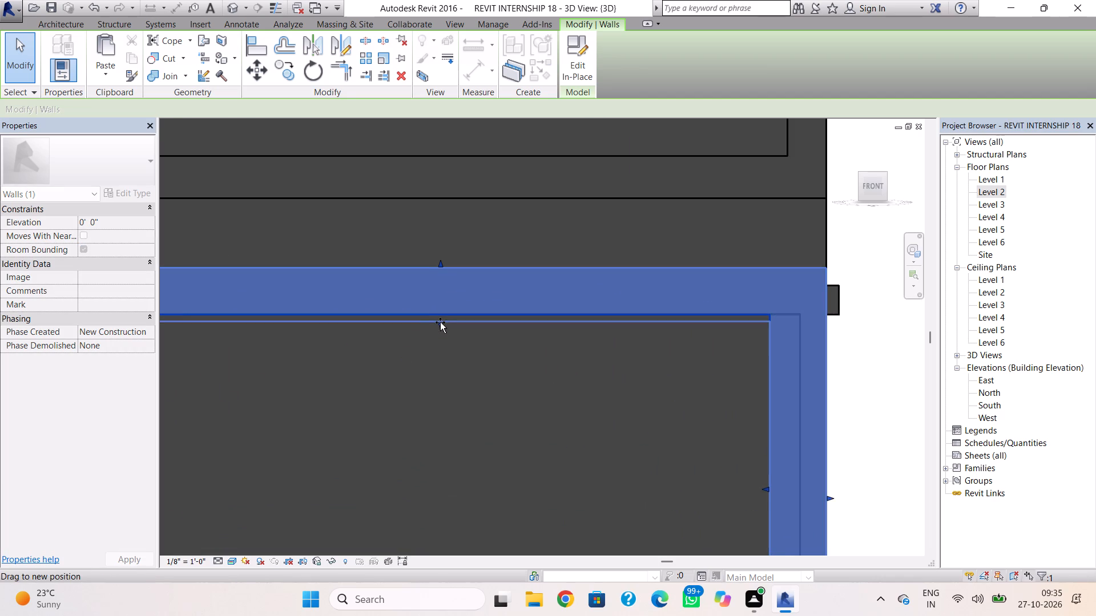
left_click(455, 360)
scroll(463, 363, "down", 2)
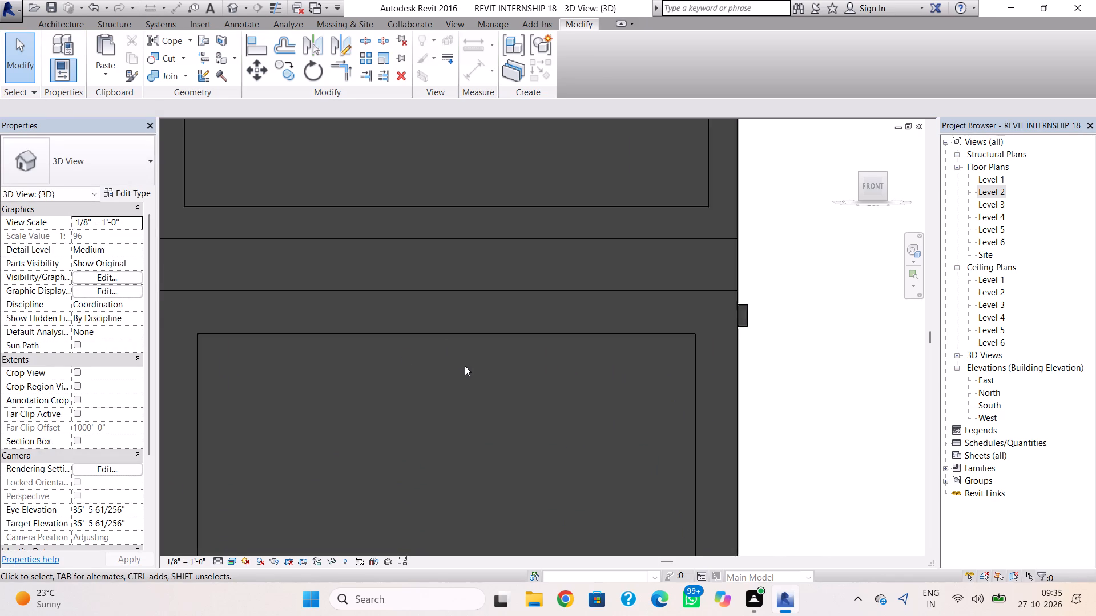
scroll(465, 366, "down", 2)
left_click(455, 345)
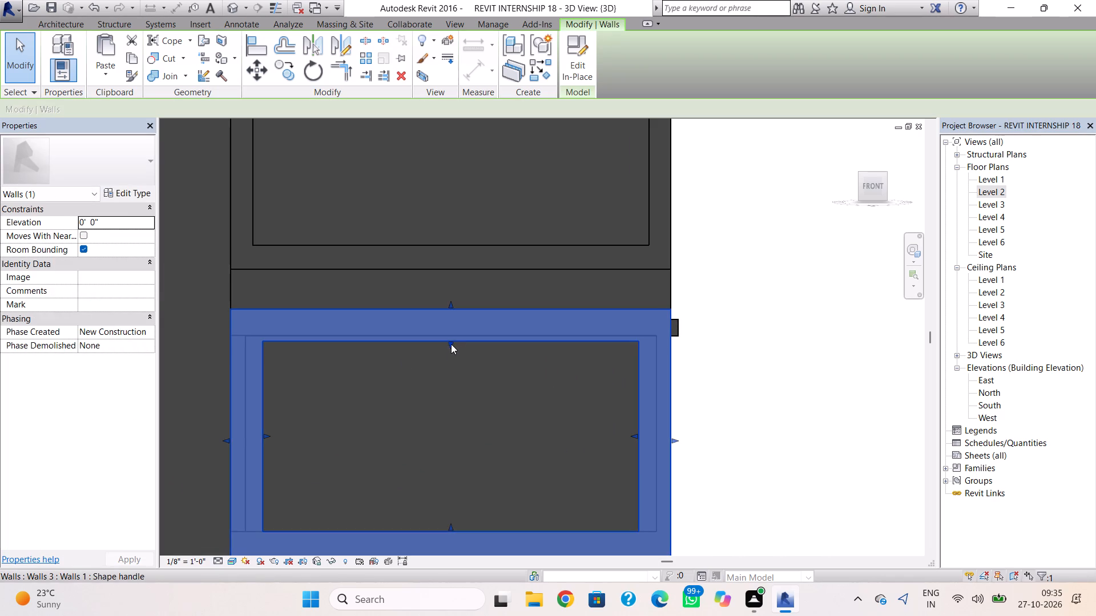
left_click(451, 344)
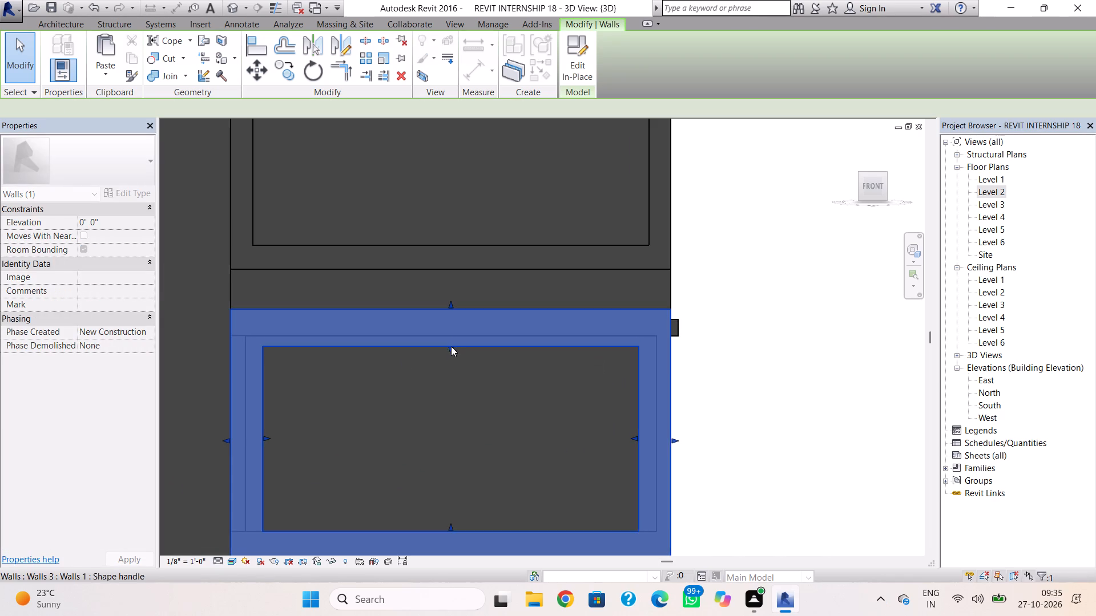
left_click(453, 362)
Thicken all four members of the top frame by moving its inner top, bottom and both side edges inward.
scroll(579, 363, "down", 2)
middle_click_drag(579, 363, 587, 380)
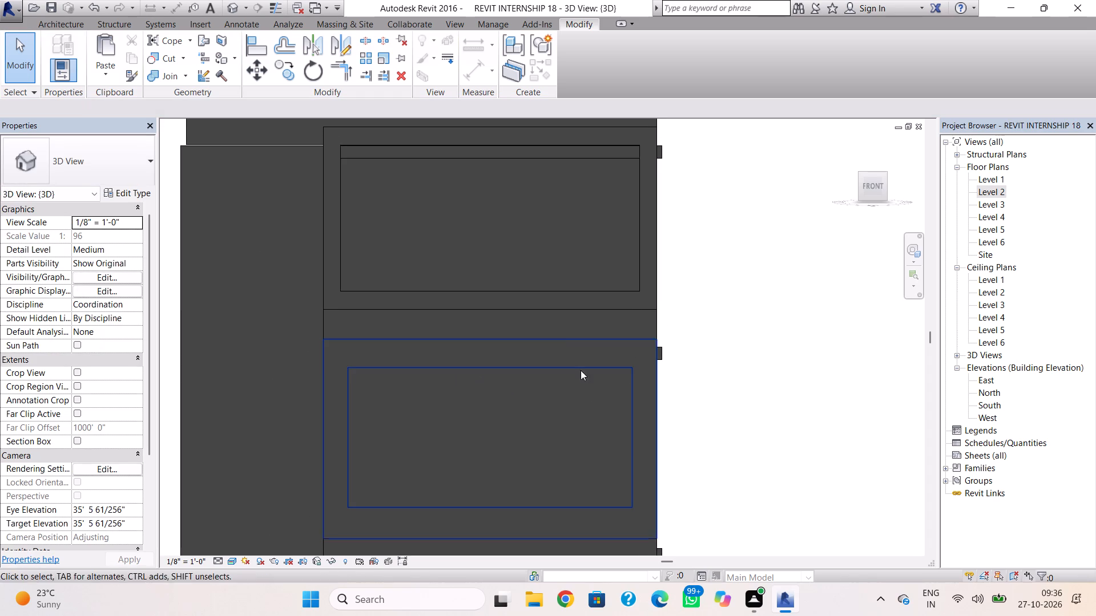
left_click(554, 305)
middle_click_drag(554, 307, 567, 335)
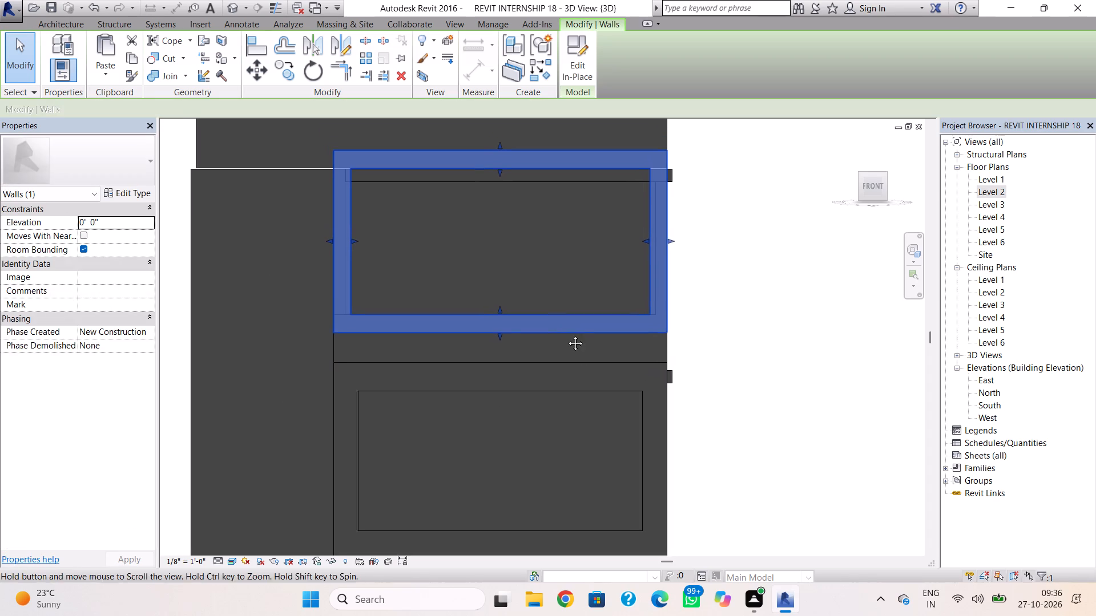
middle_click_drag(567, 335, 568, 337)
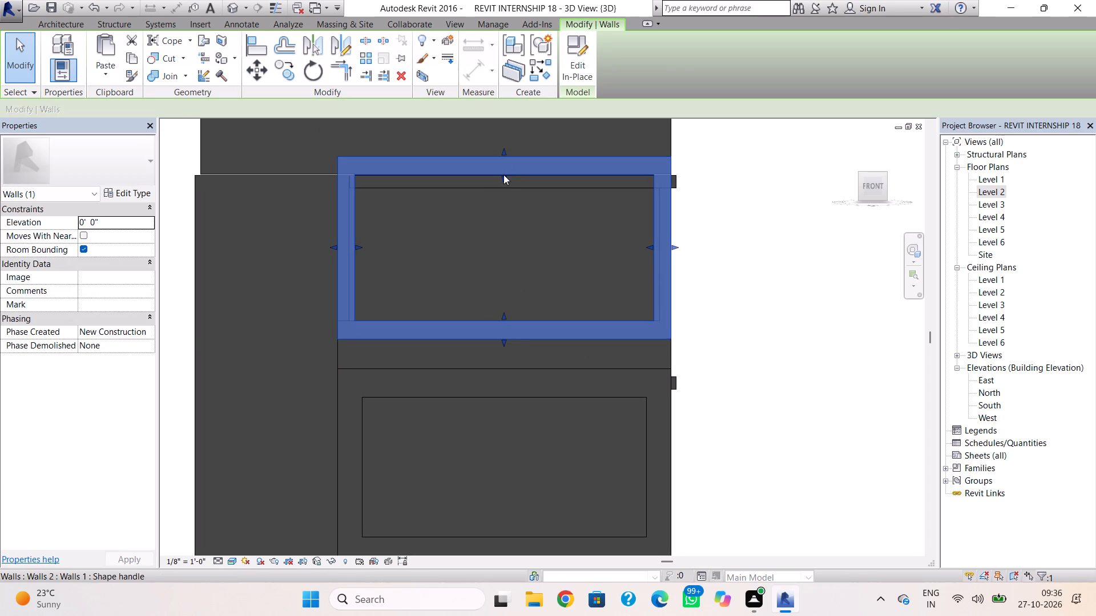
left_click_drag(503, 175, 506, 187)
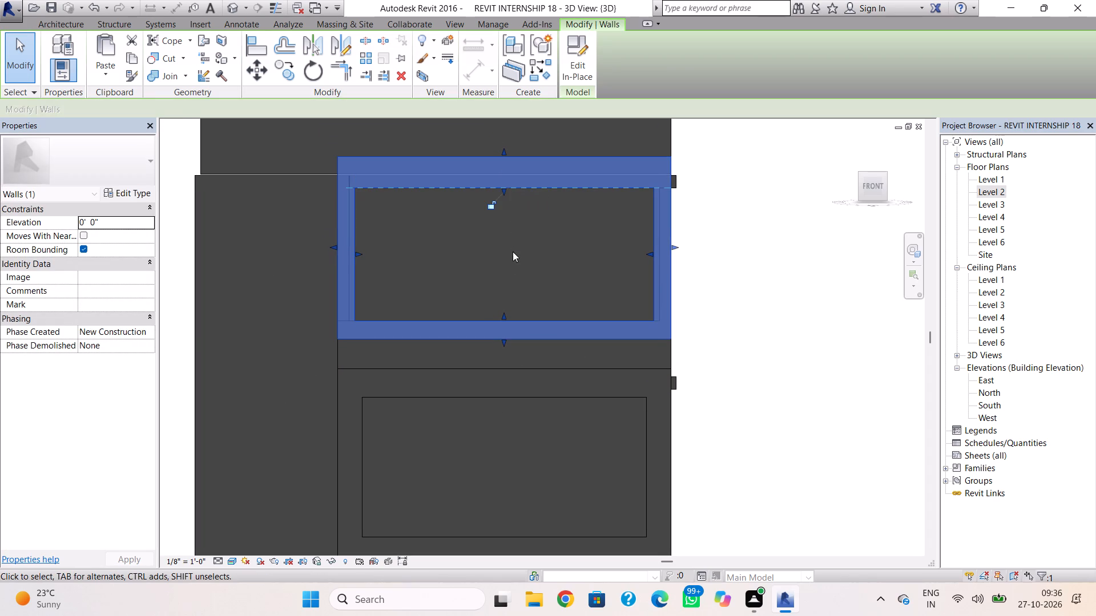
left_click(361, 249)
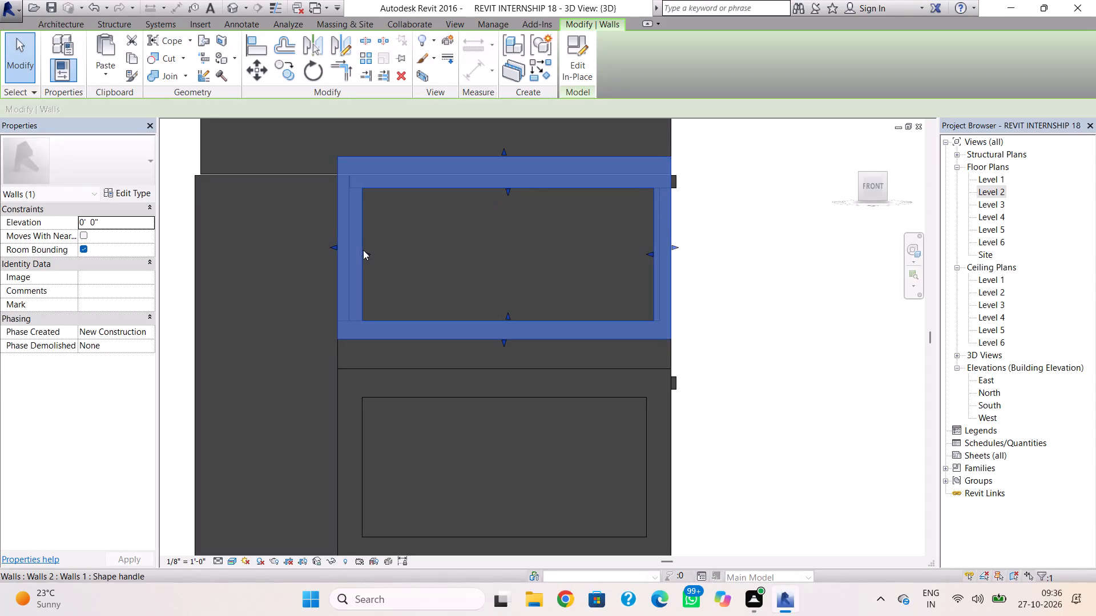
left_click(378, 255)
left_click(474, 321)
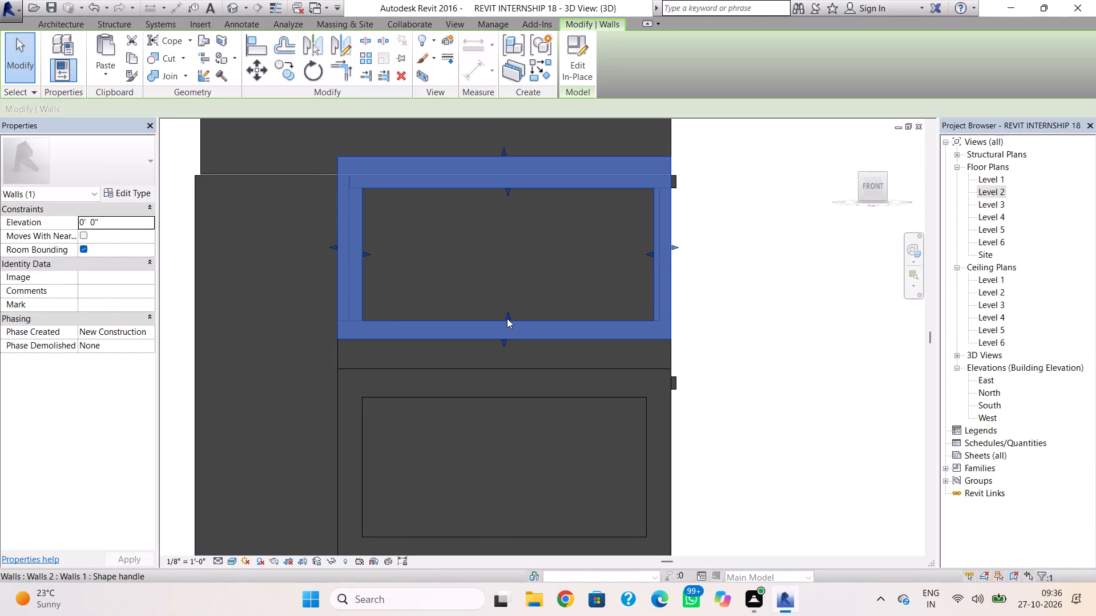
left_click(507, 318)
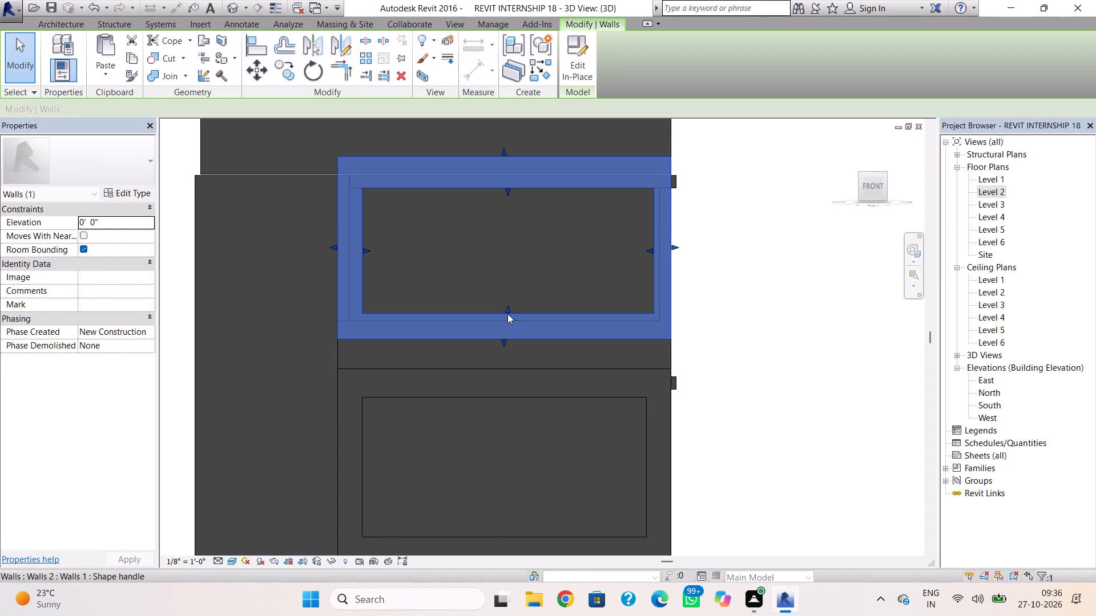
left_click(573, 293)
left_click(654, 264)
left_click(651, 252)
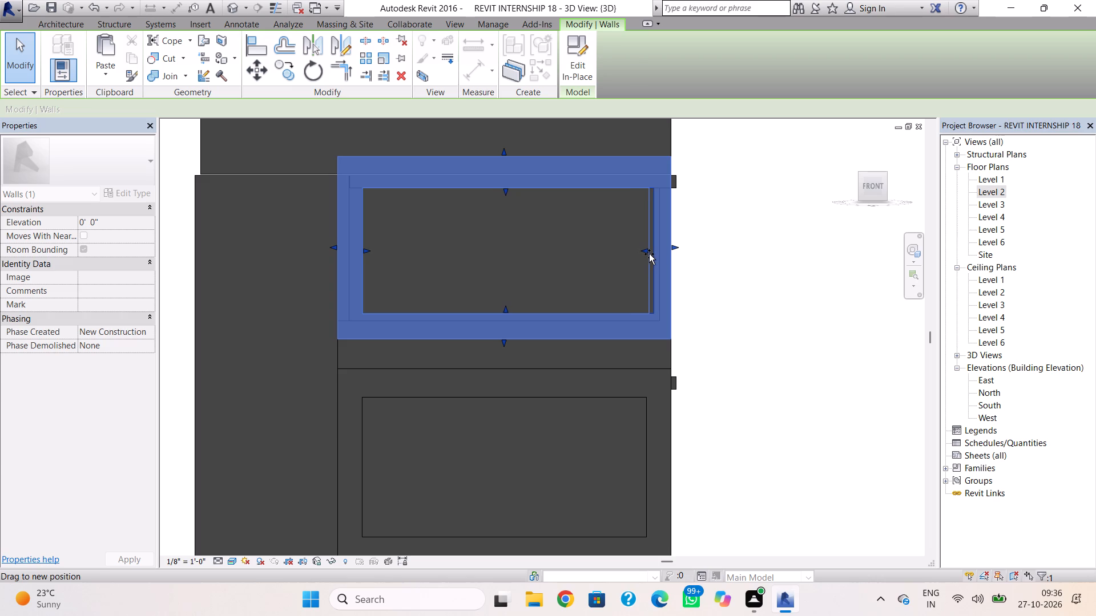
left_click(629, 268)
Extend the front parapet wall slightly downward by lowering its base to an offset of about 0' 6" from Level 5.
middle_click_drag(555, 281, 538, 356)
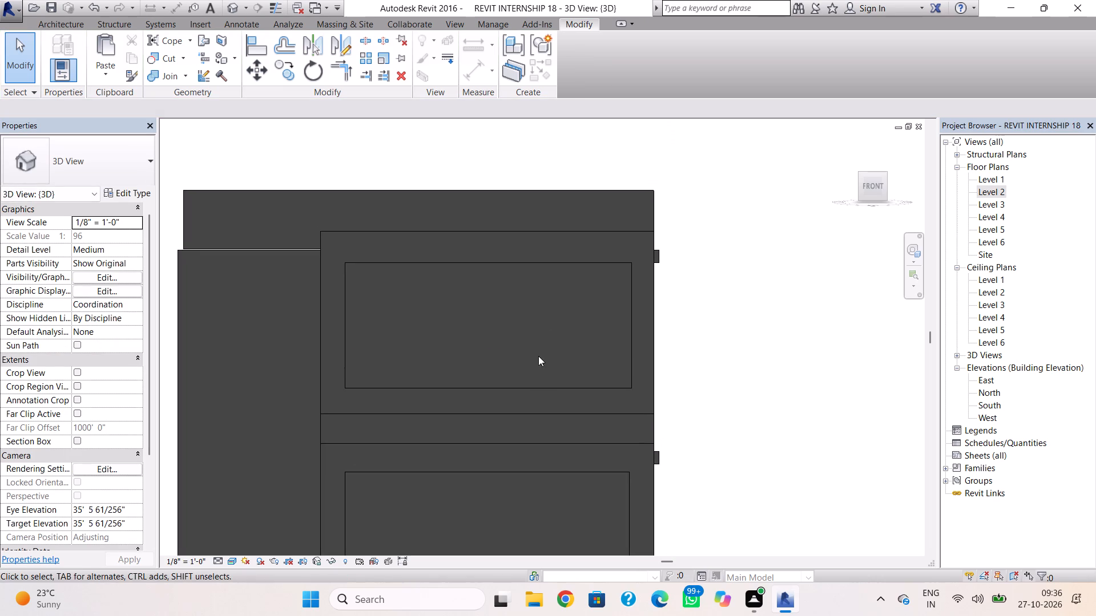
right_click_drag(407, 351, 433, 393, "shift")
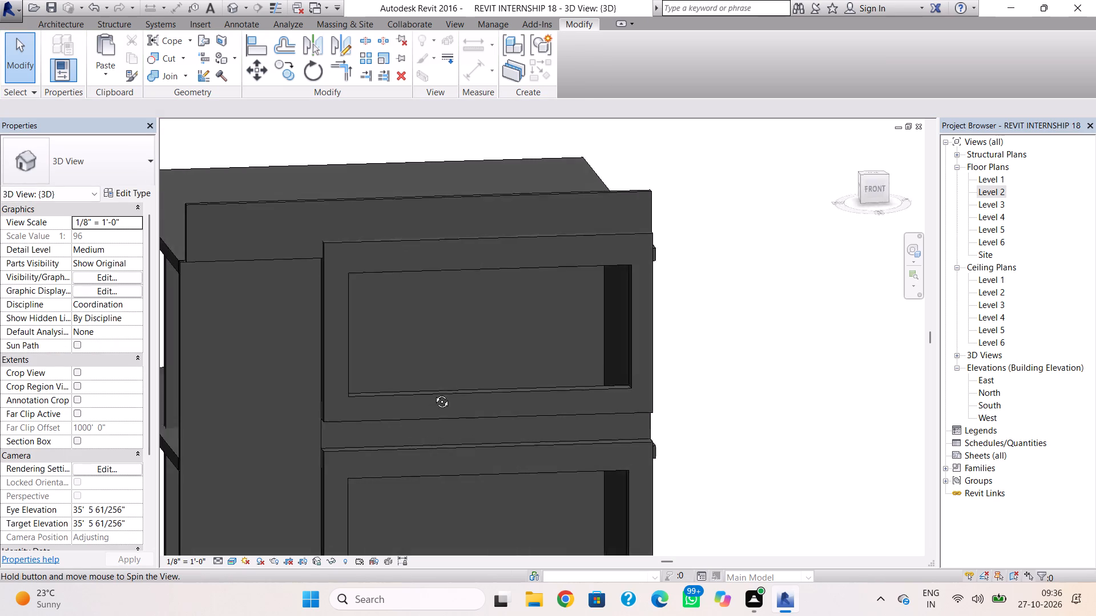
right_click_drag(433, 393, 450, 358, "shift")
left_click(291, 244)
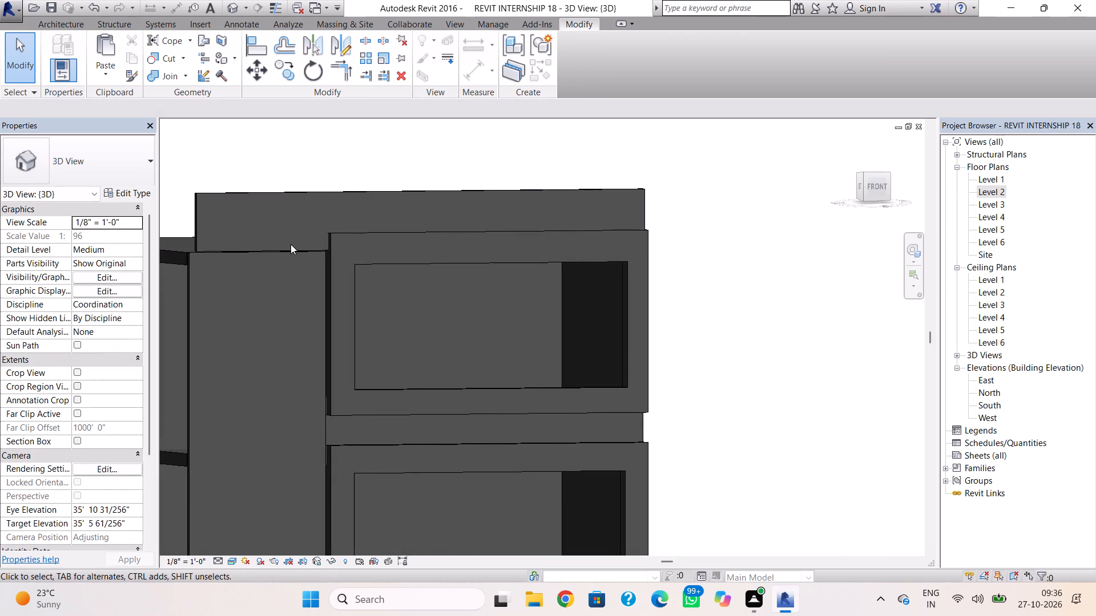
left_click(262, 251)
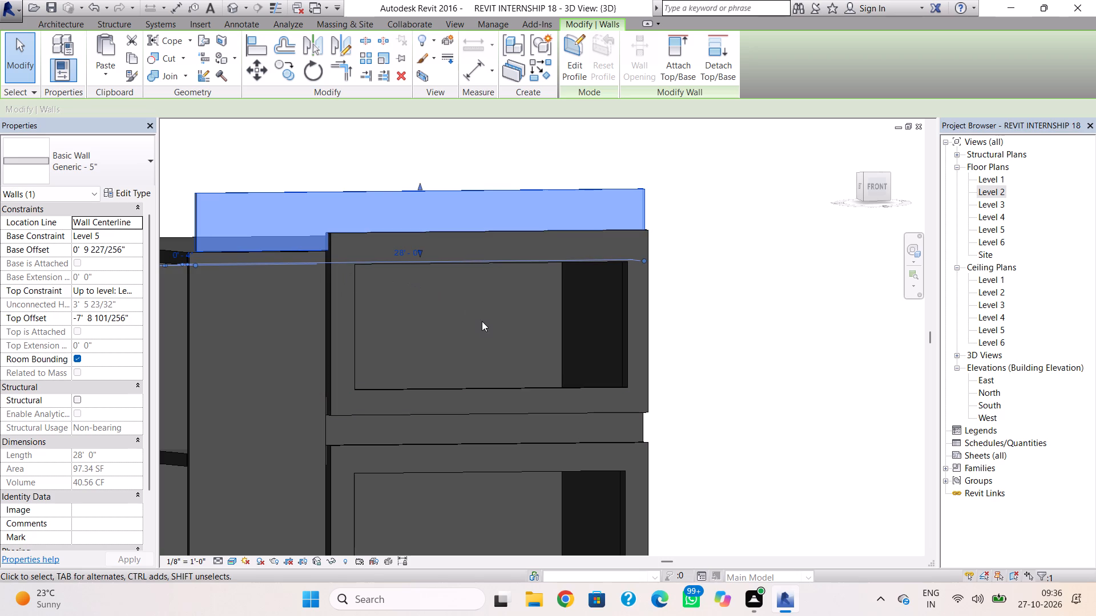
right_click_drag(480, 321, 437, 323)
right_click_drag(475, 318, 425, 312, "shift")
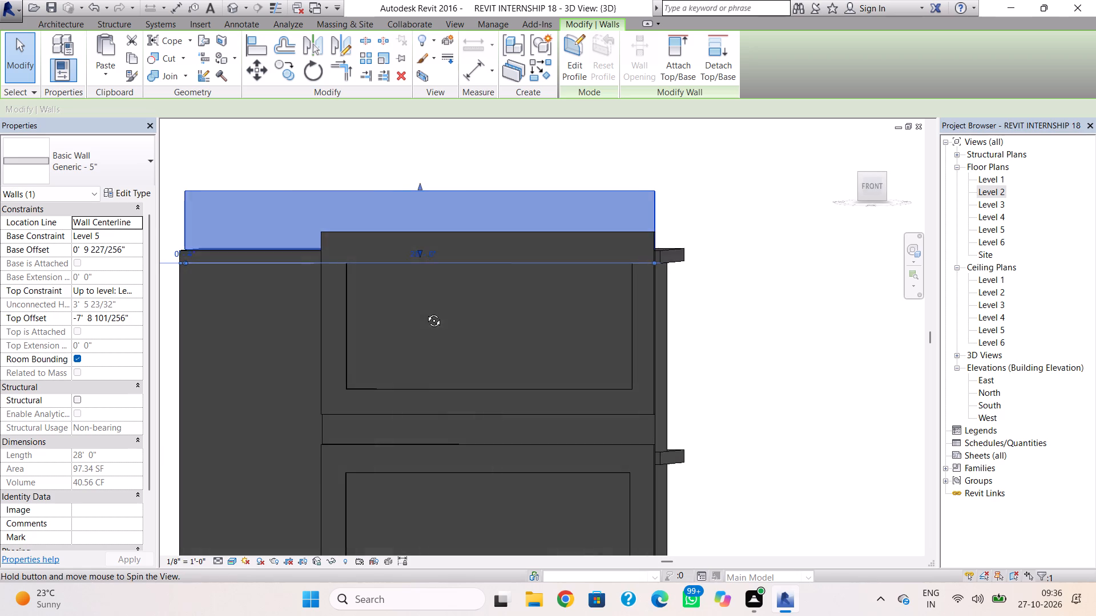
right_click_drag(425, 312, 429, 298, "shift")
left_click(421, 251)
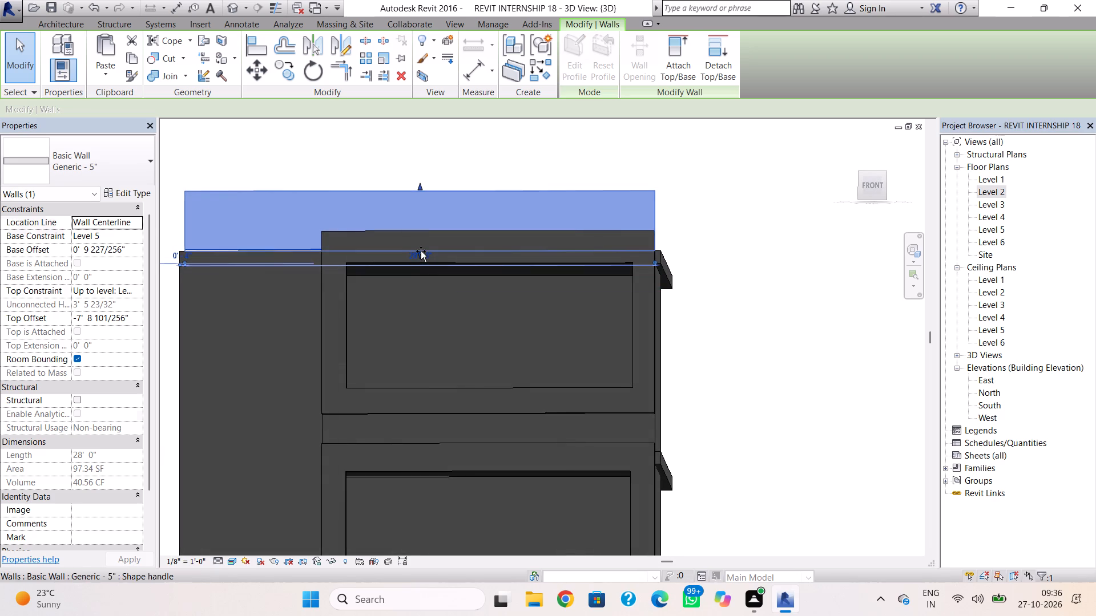
left_click(436, 314)
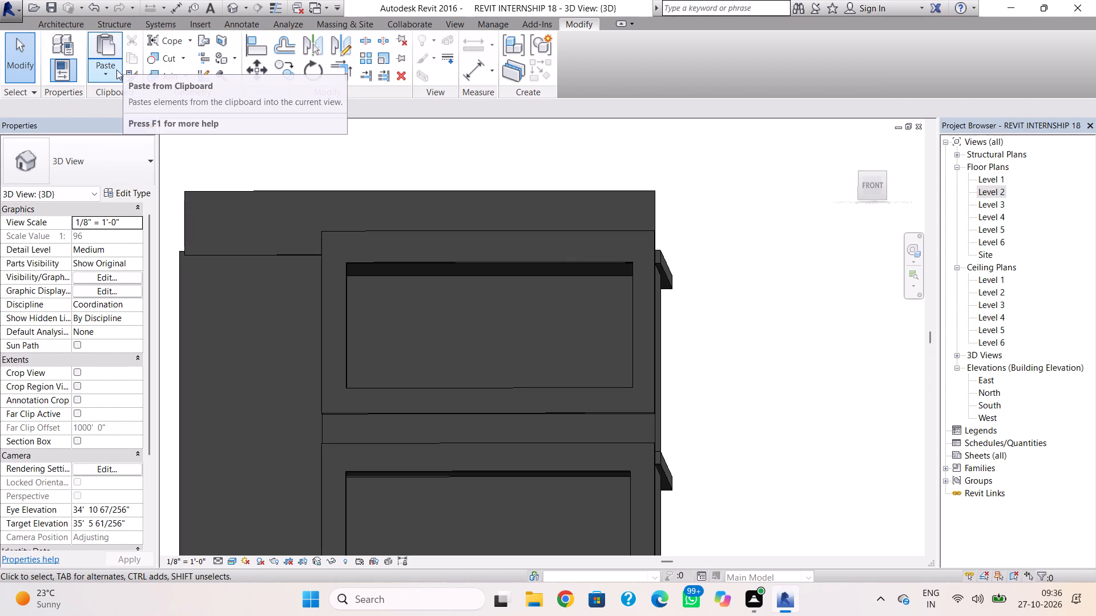
Copy the Generic - 9" roof slab at Level 5 and paste it aligned to Level 6.
right_click_drag(705, 236, 646, 311, "shift")
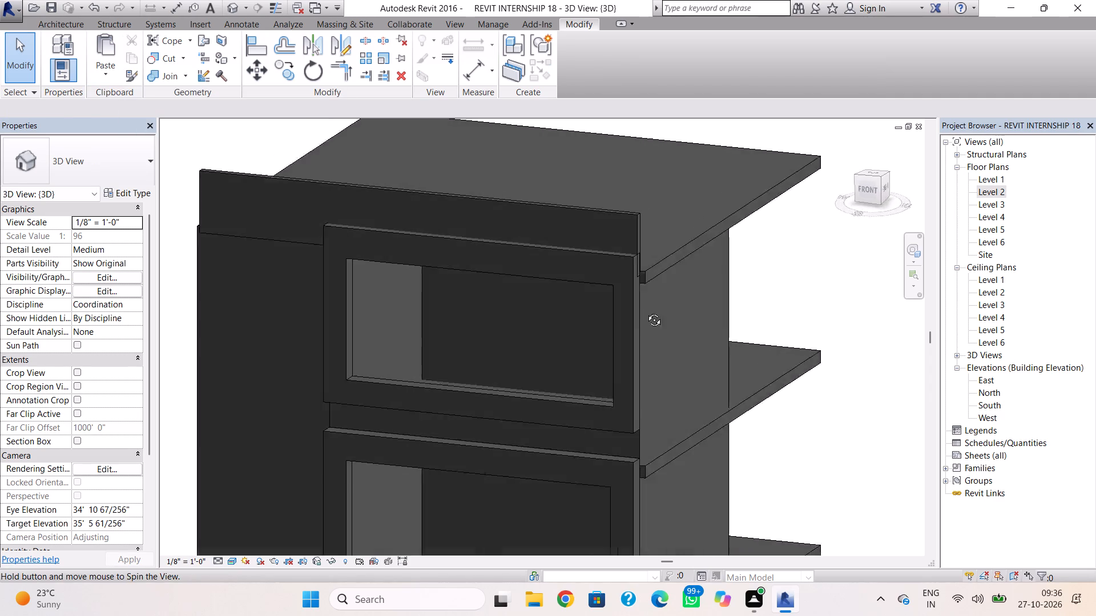
right_click_drag(646, 311, 618, 298, "shift")
left_click(647, 277)
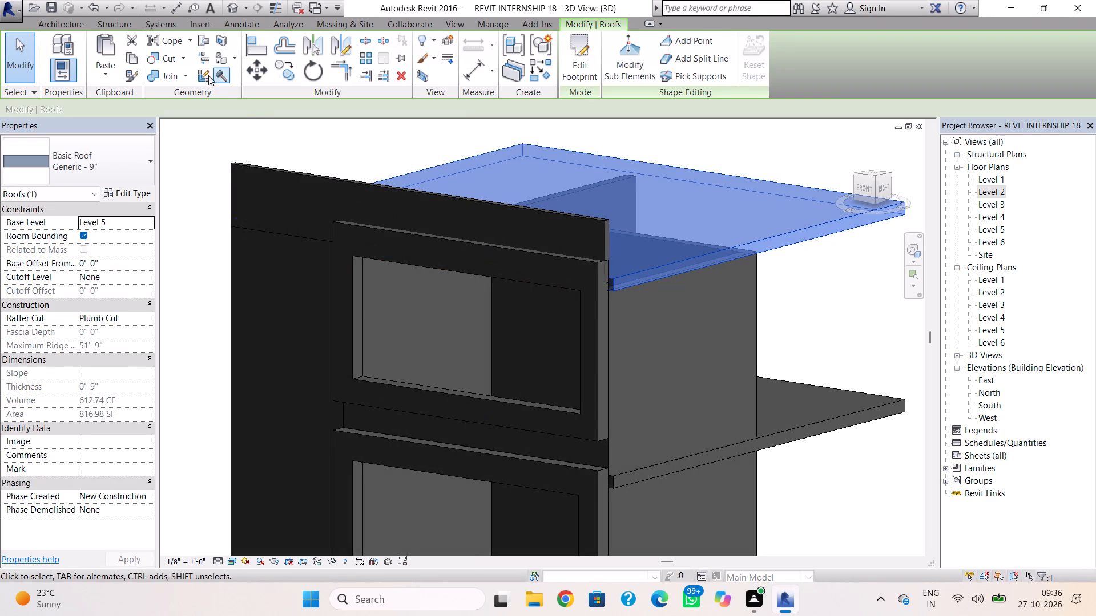
left_click(127, 60)
left_click(108, 70)
left_click(127, 127)
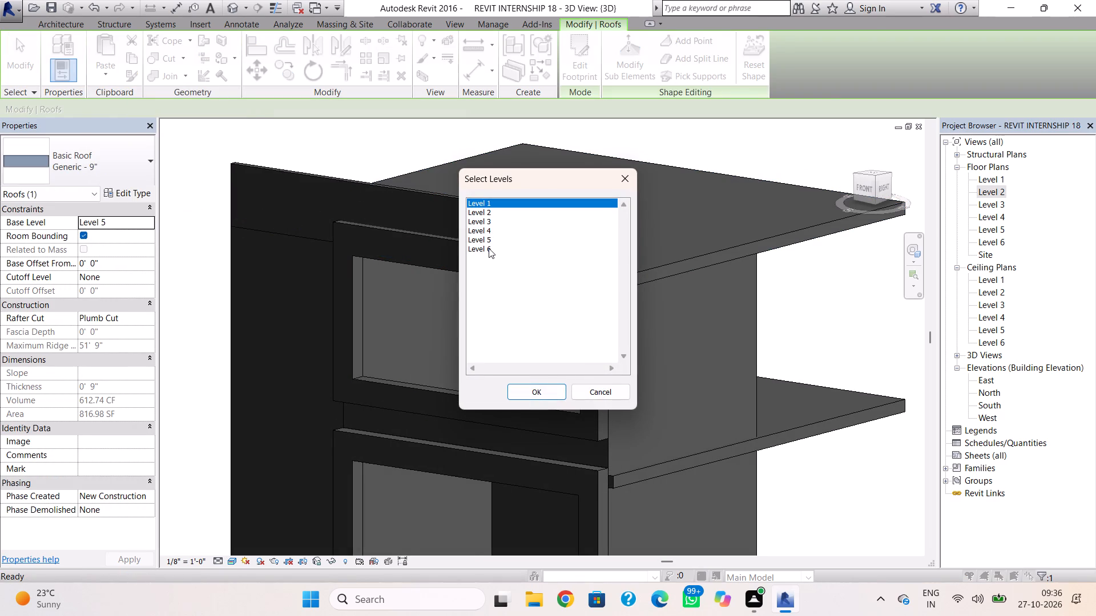
left_click(489, 248)
left_click(539, 389)
scroll(643, 297, "down", 4)
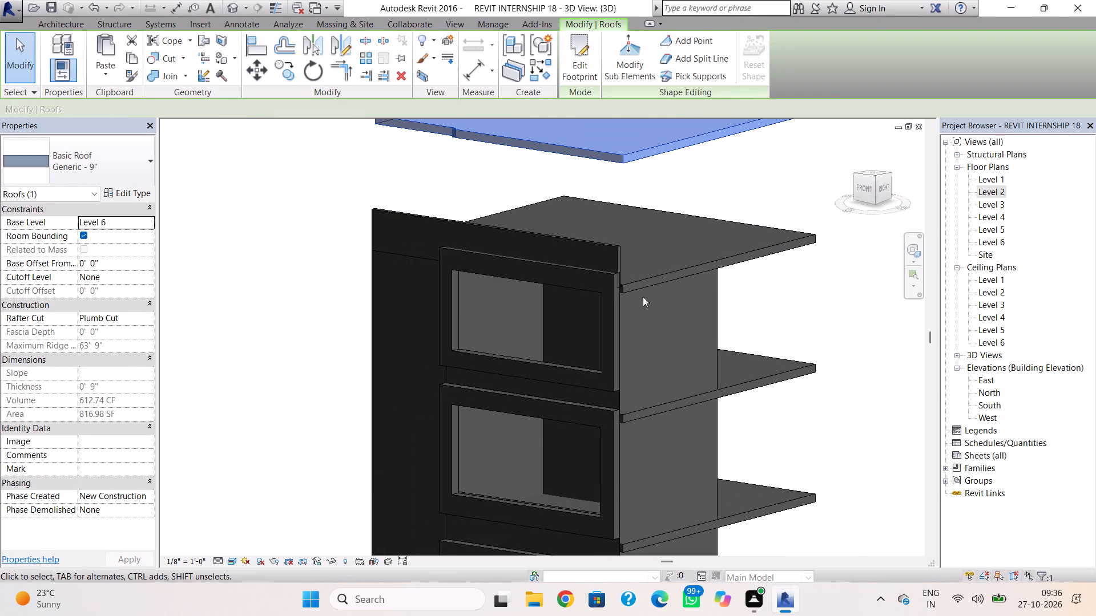
key("Escape")
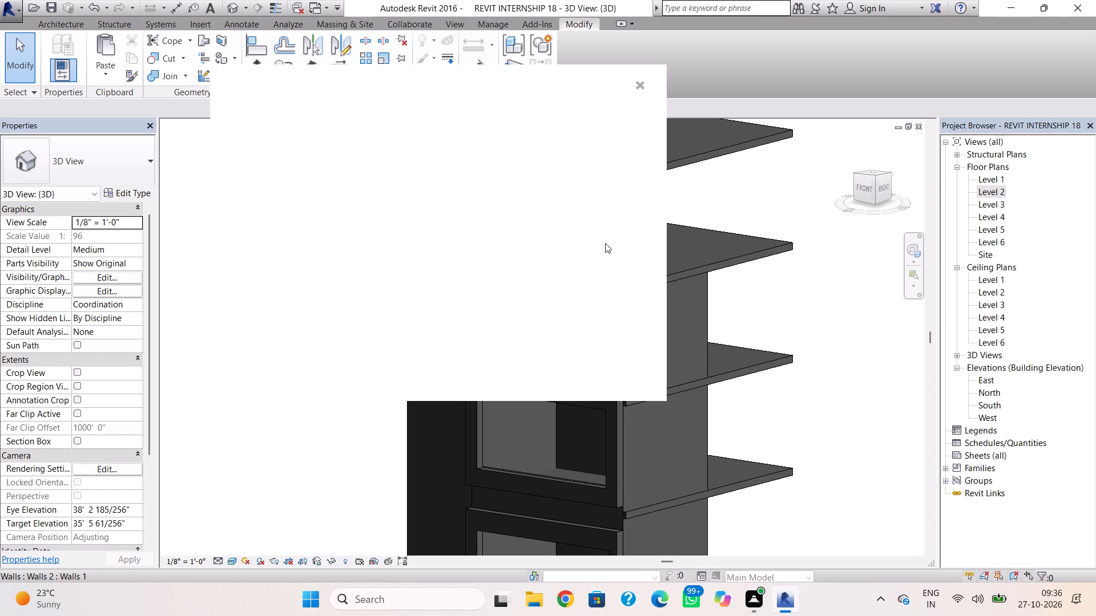
Raise the top of the front parapet wall to Level 6, beneath the uppermost roof slab.
left_click(639, 87)
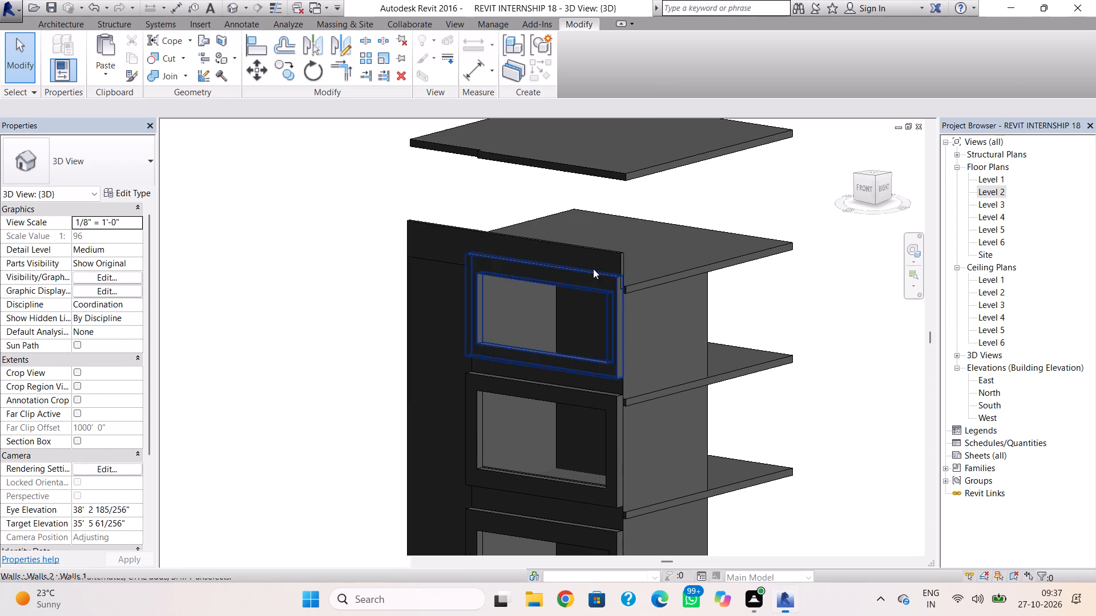
left_click(585, 248)
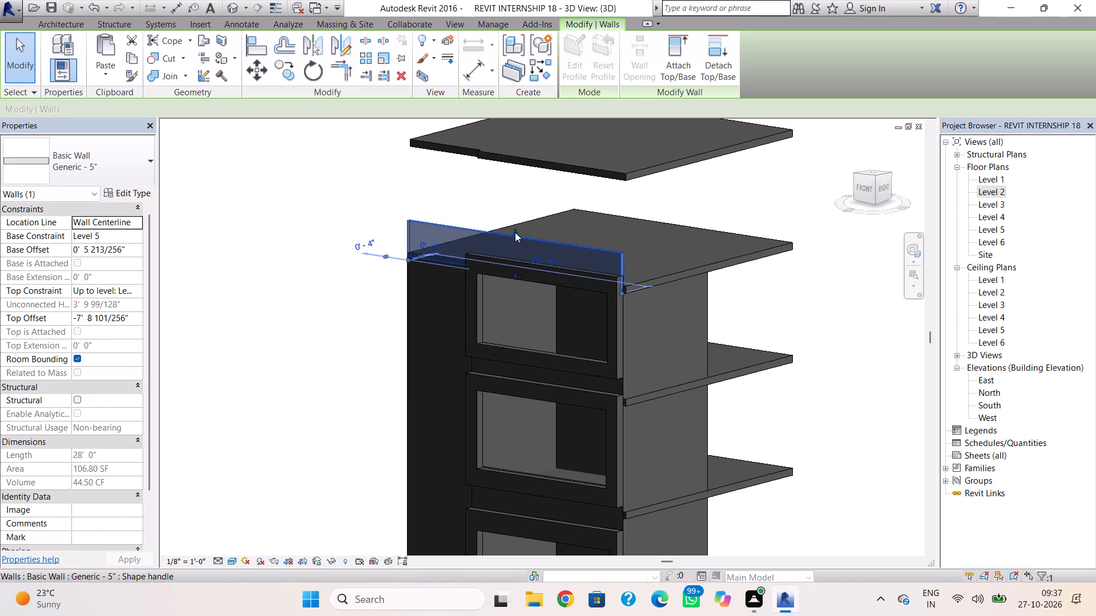
left_click_drag(515, 232, 524, 164)
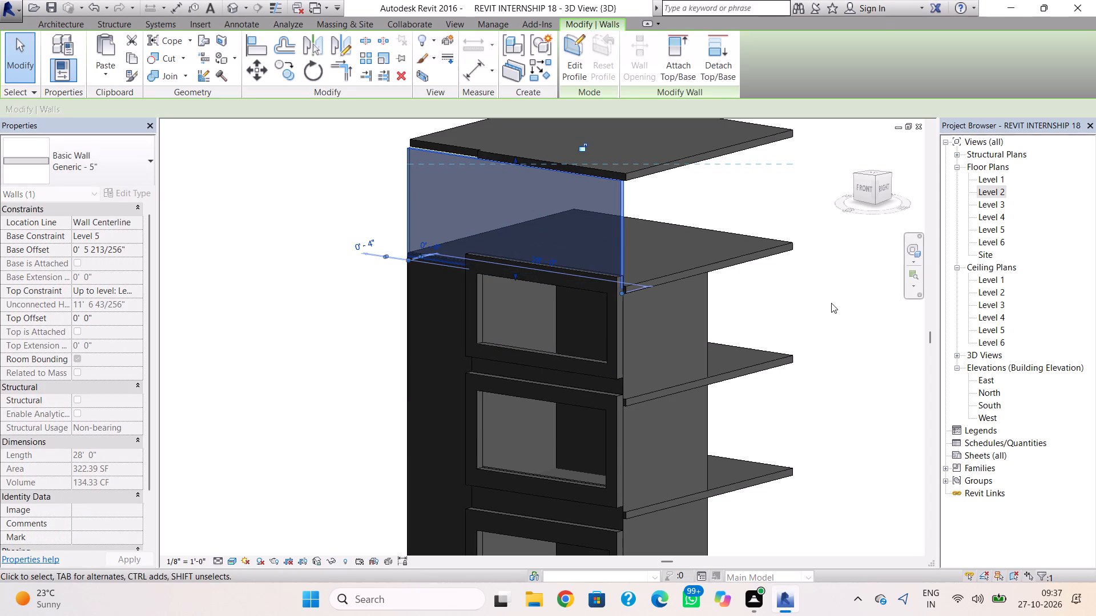
key("Escape")
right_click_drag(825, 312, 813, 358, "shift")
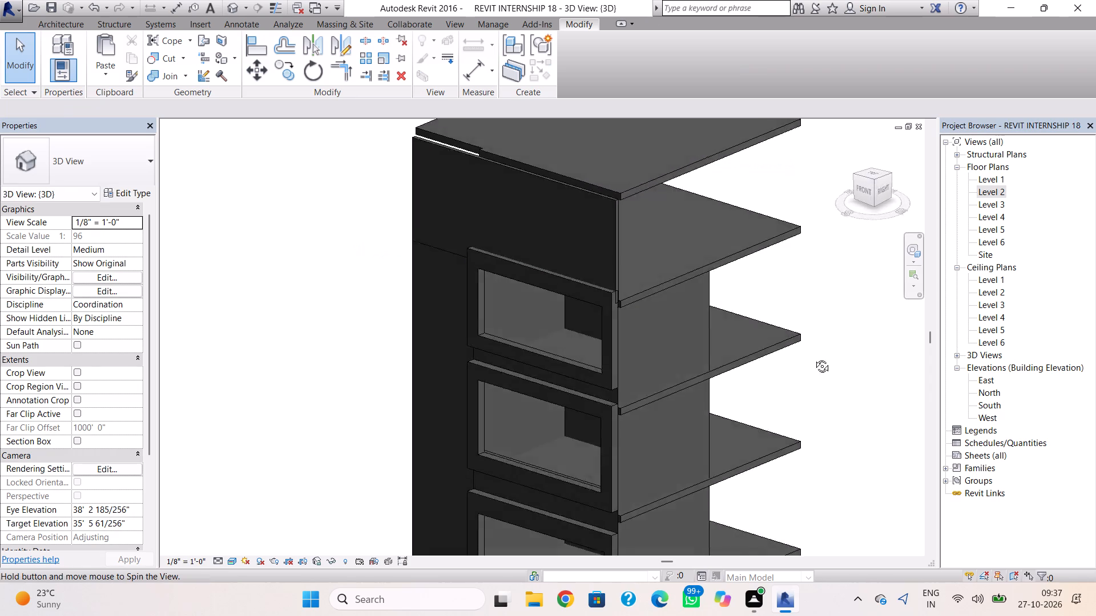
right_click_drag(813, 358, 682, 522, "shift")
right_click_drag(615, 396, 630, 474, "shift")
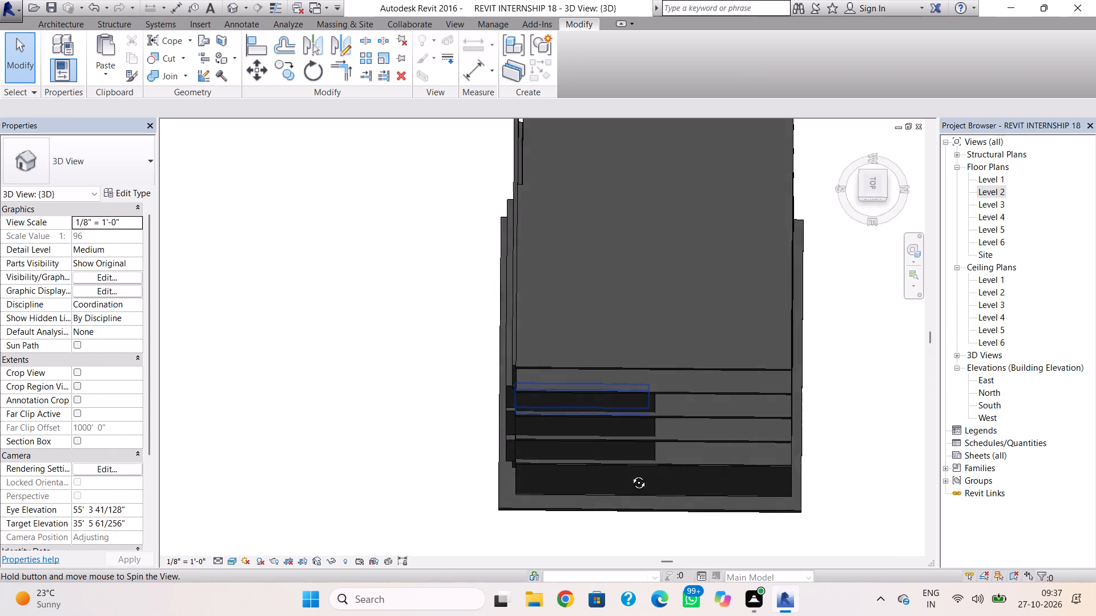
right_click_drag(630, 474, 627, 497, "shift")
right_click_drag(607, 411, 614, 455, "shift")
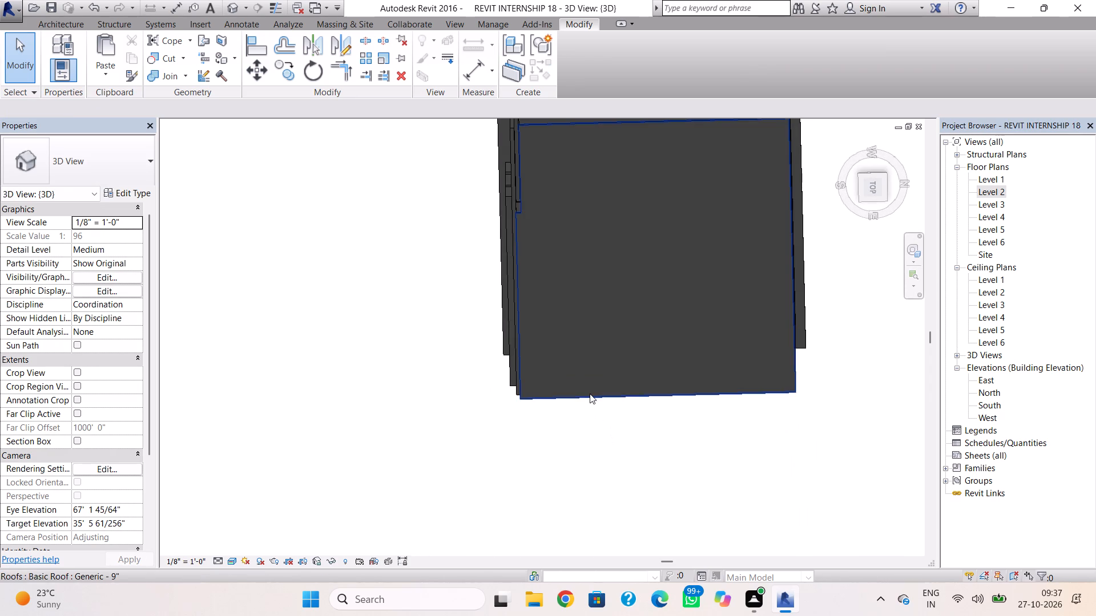
Edit the footprint of the Level 6 roof slab and delete the two boundary lines that form the front-edge recess.
left_click(590, 394)
middle_click_drag(590, 402, 591, 488)
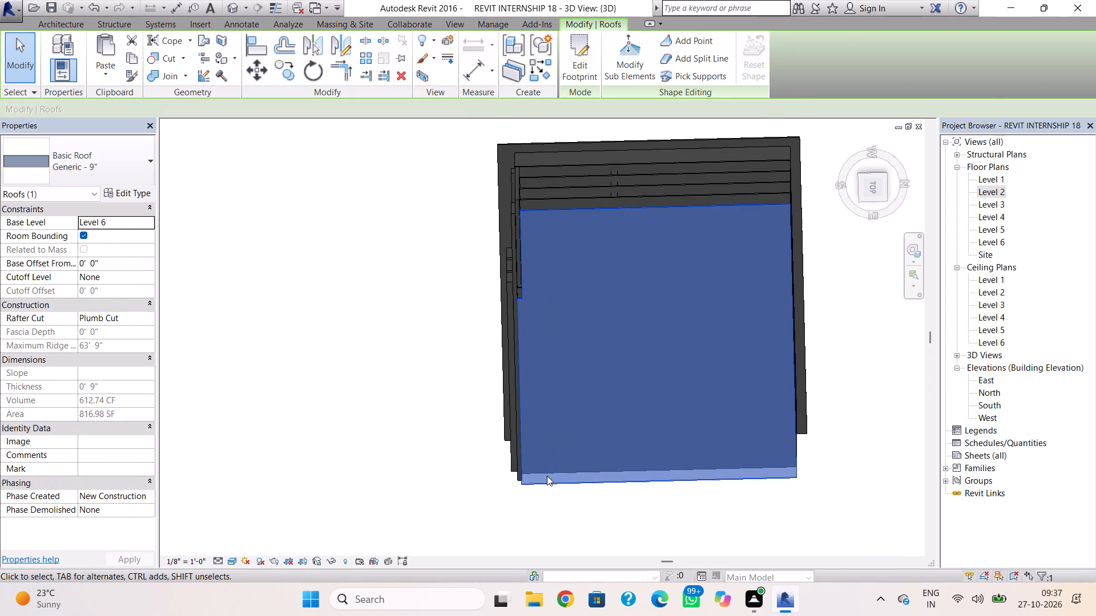
double_click(547, 481)
left_click(517, 272)
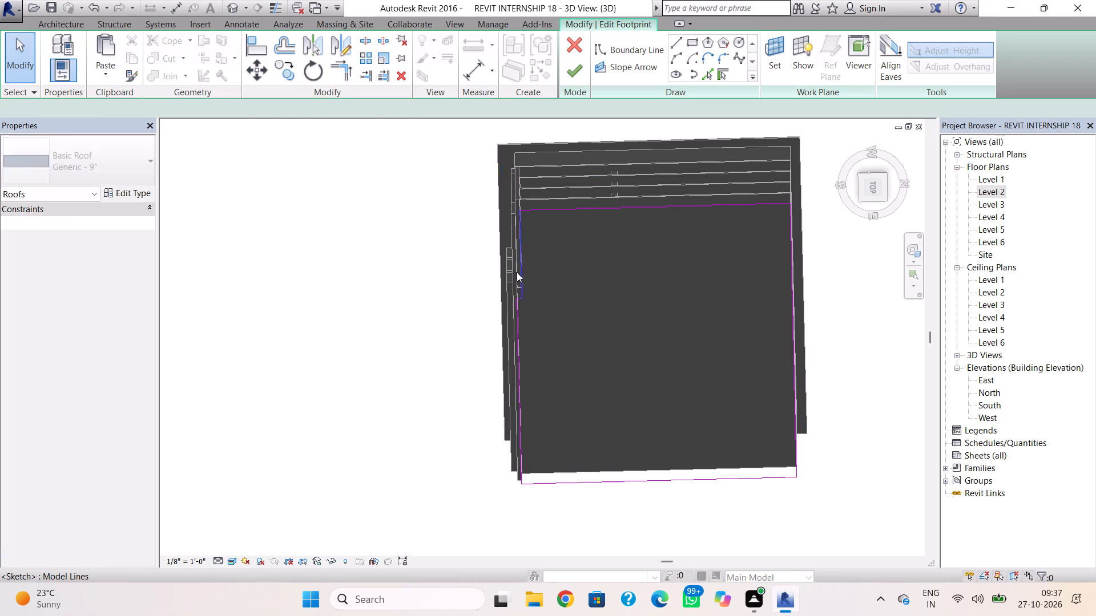
key("Delete")
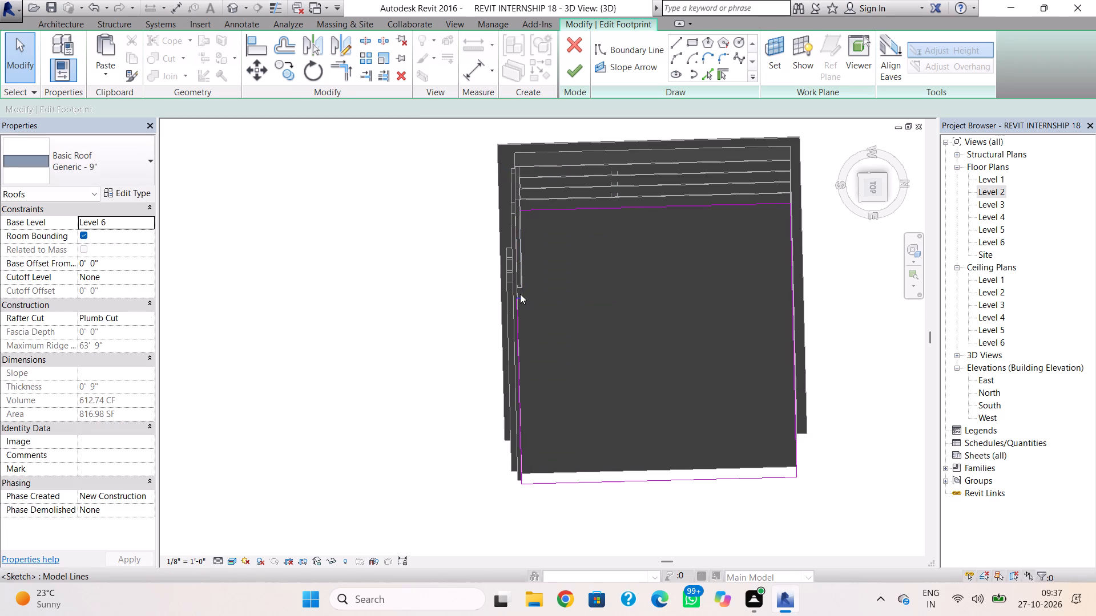
left_click(520, 294)
key("Delete")
Open the Level 6 floor plan with the roof footprint sketch still active.
left_click(880, 189)
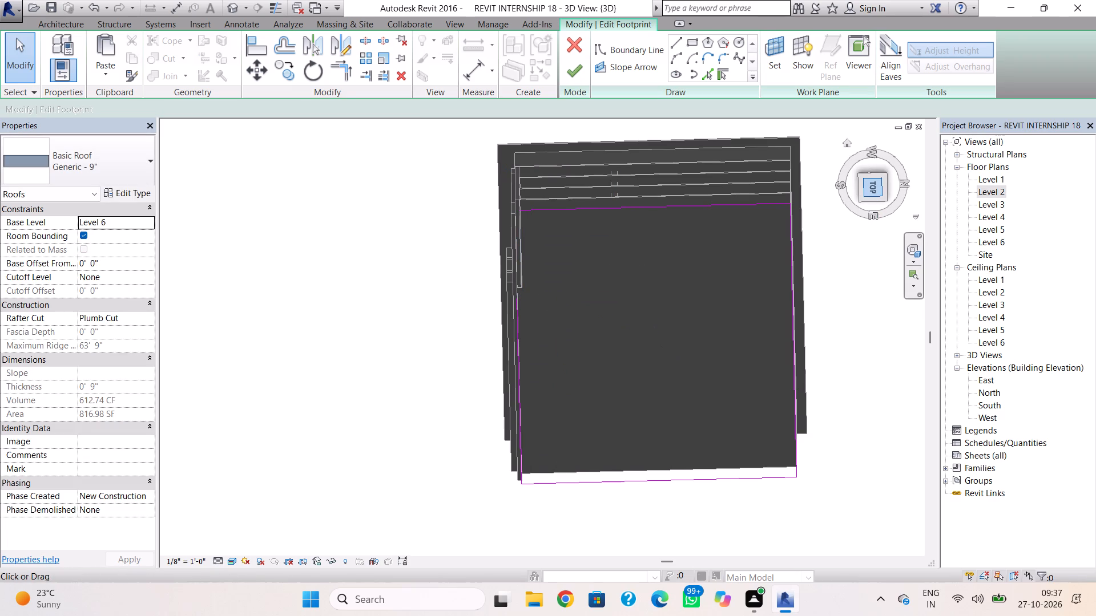
double_click(880, 189)
right_click_drag(889, 359, 860, 334, "shift")
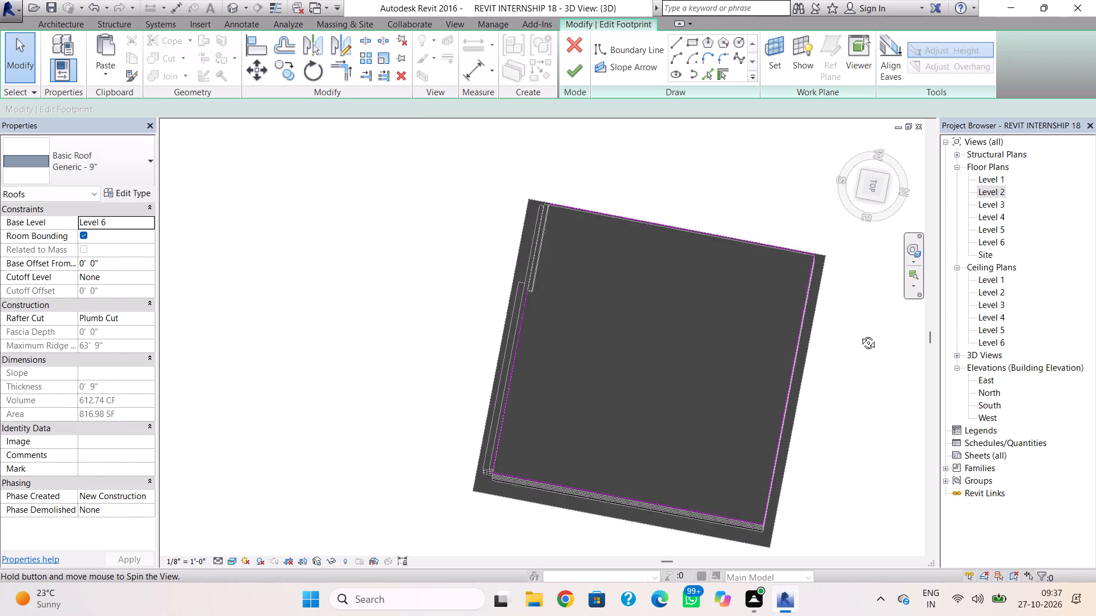
right_click_drag(860, 334, 853, 327, "shift")
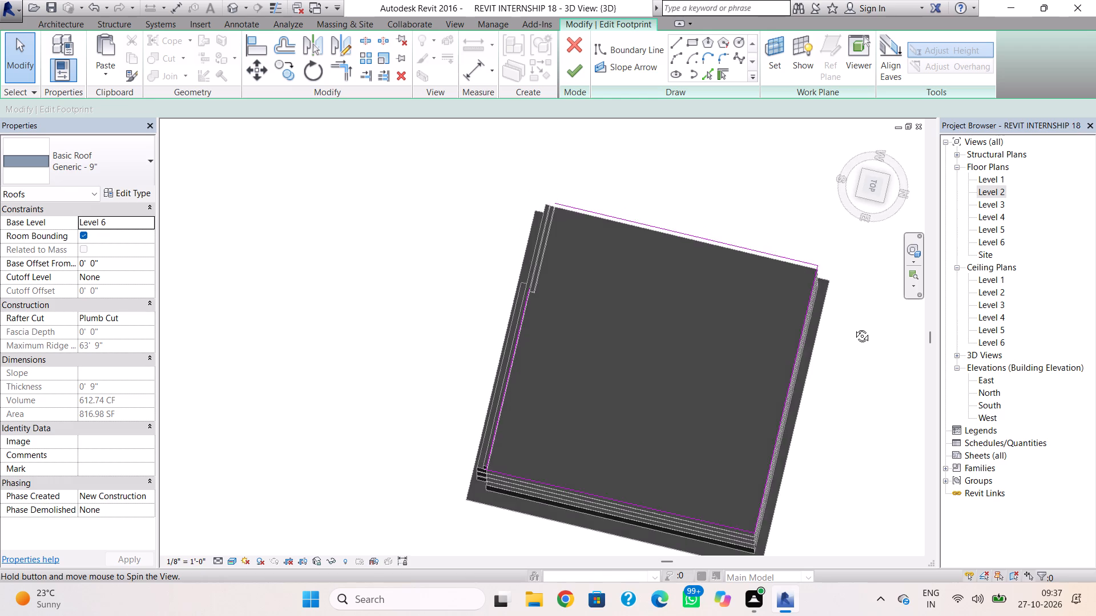
right_click_drag(853, 327, 987, 303, "shift")
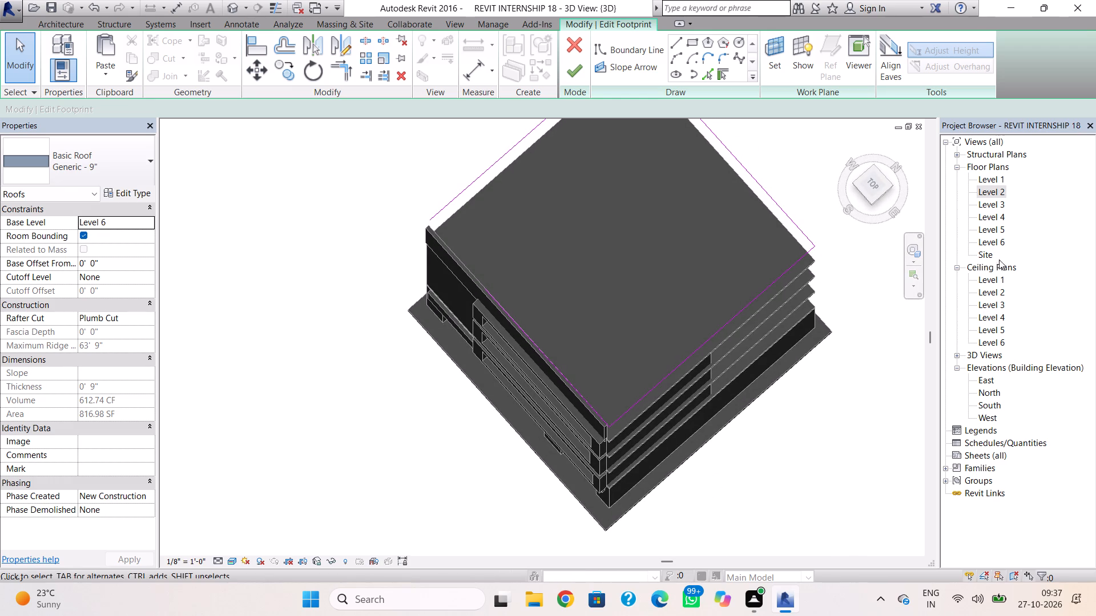
double_click(990, 241)
scroll(554, 384, "down", 3)
middle_click_drag(557, 387, 562, 389)
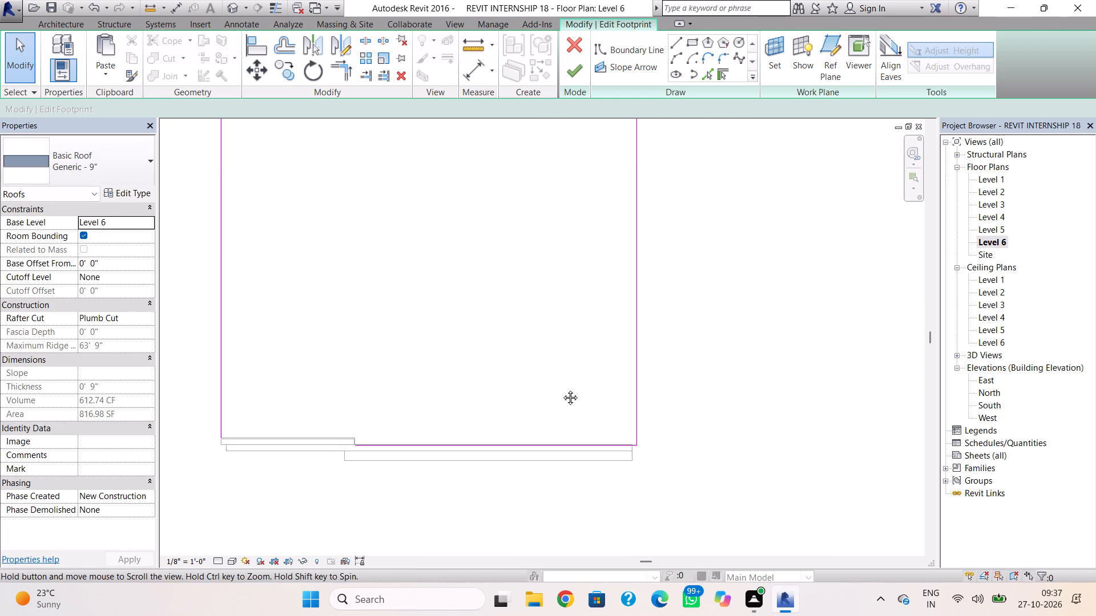
middle_click_drag(562, 389, 670, 388)
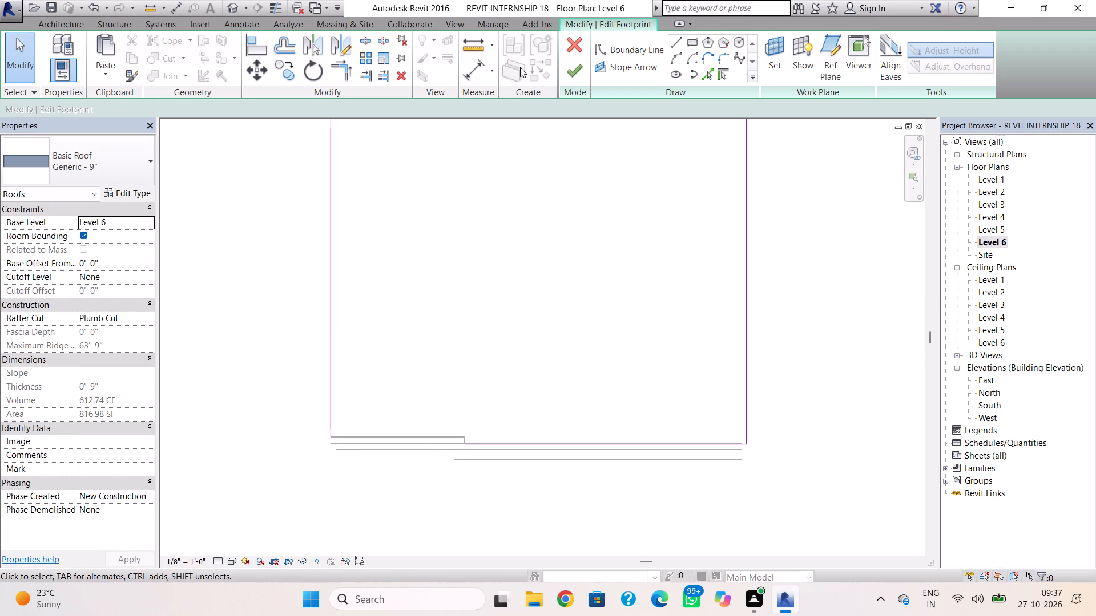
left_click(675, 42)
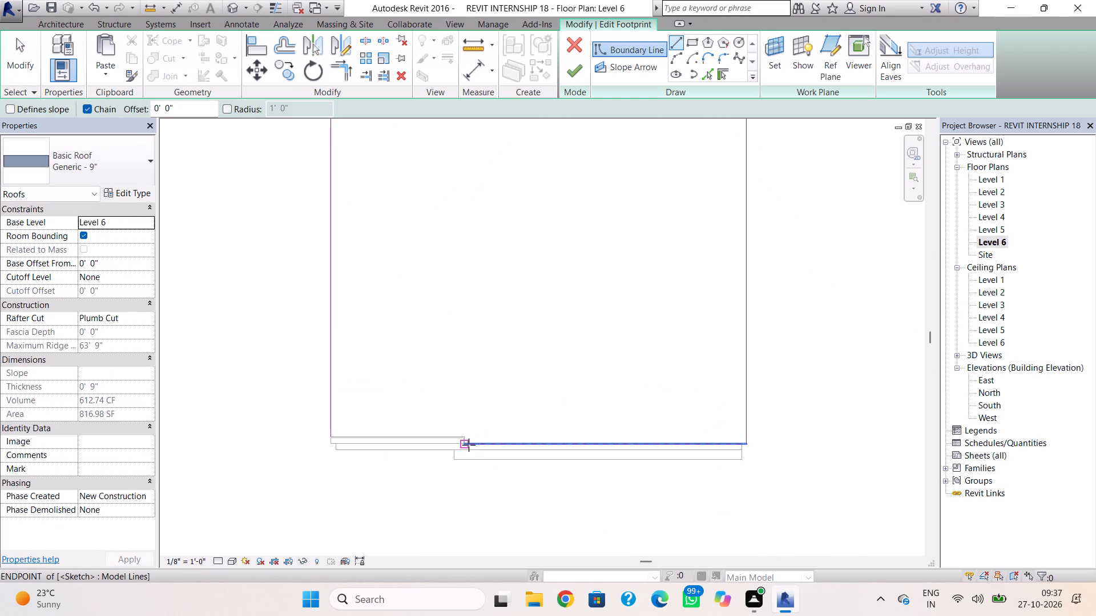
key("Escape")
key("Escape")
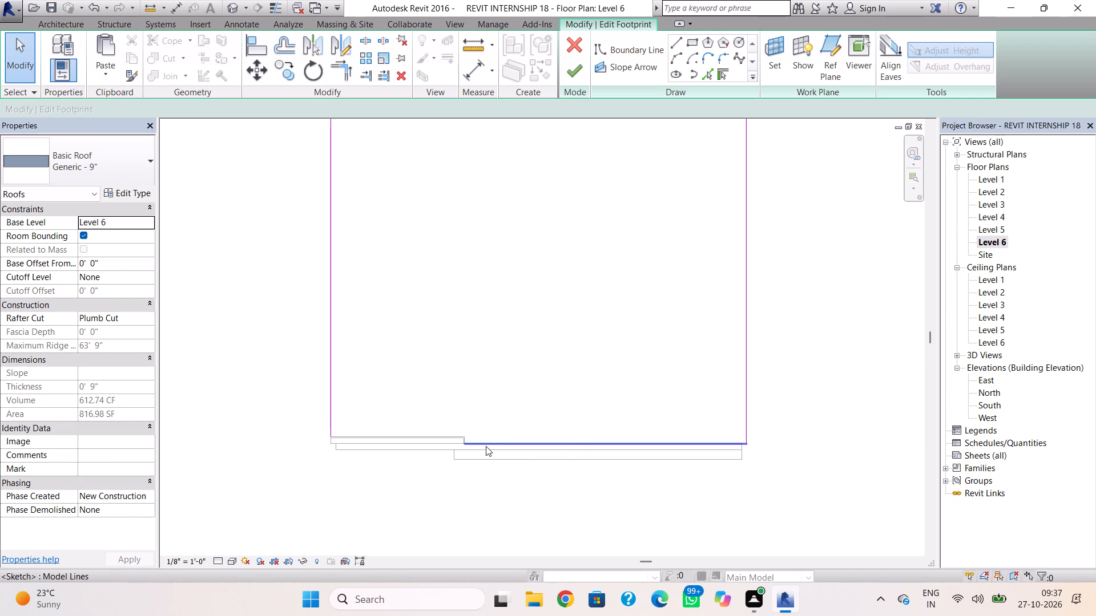
Extend the roof's remaining front boundary line across the removed recess, ending in line with the side boundary.
left_click(479, 444)
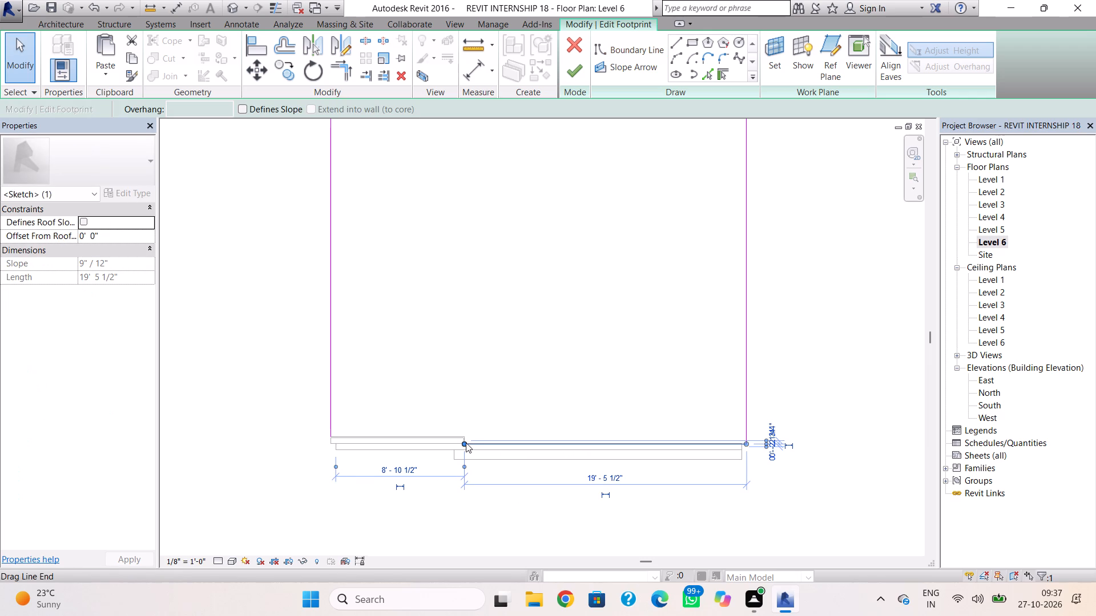
scroll(466, 443, "up", 4)
left_click_drag(465, 444, 315, 455)
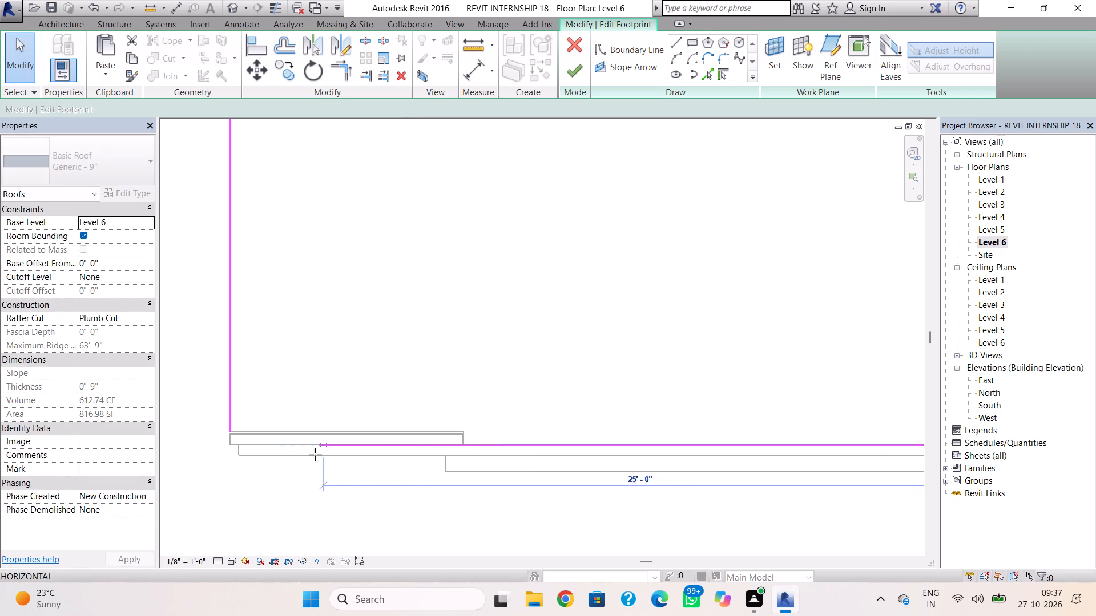
left_click_drag(315, 455, 229, 445)
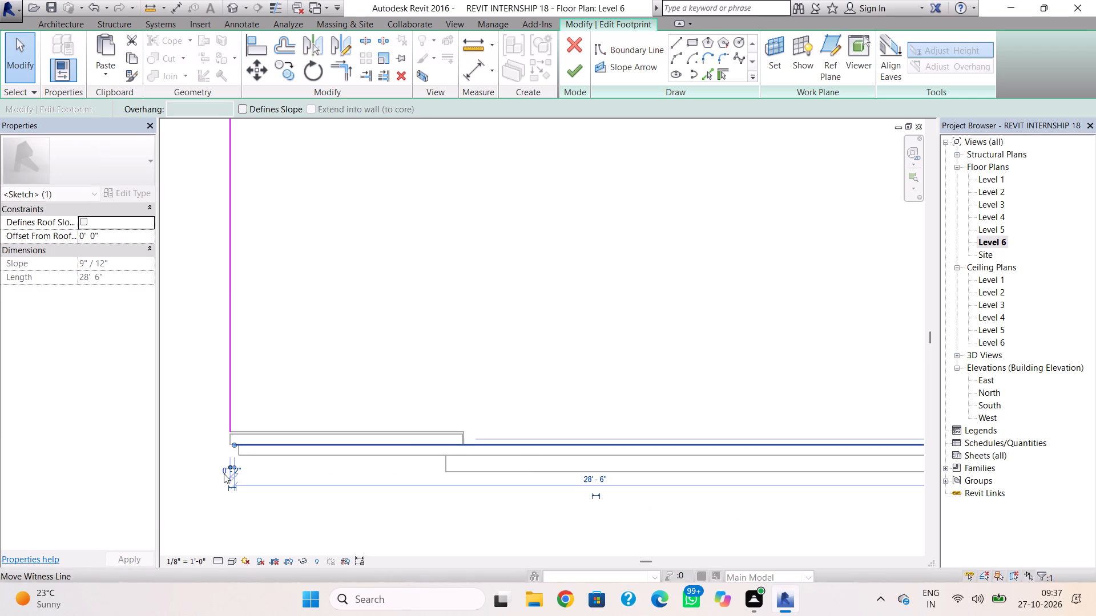
scroll(204, 461, "up", 4)
middle_click_drag(228, 472, 275, 508)
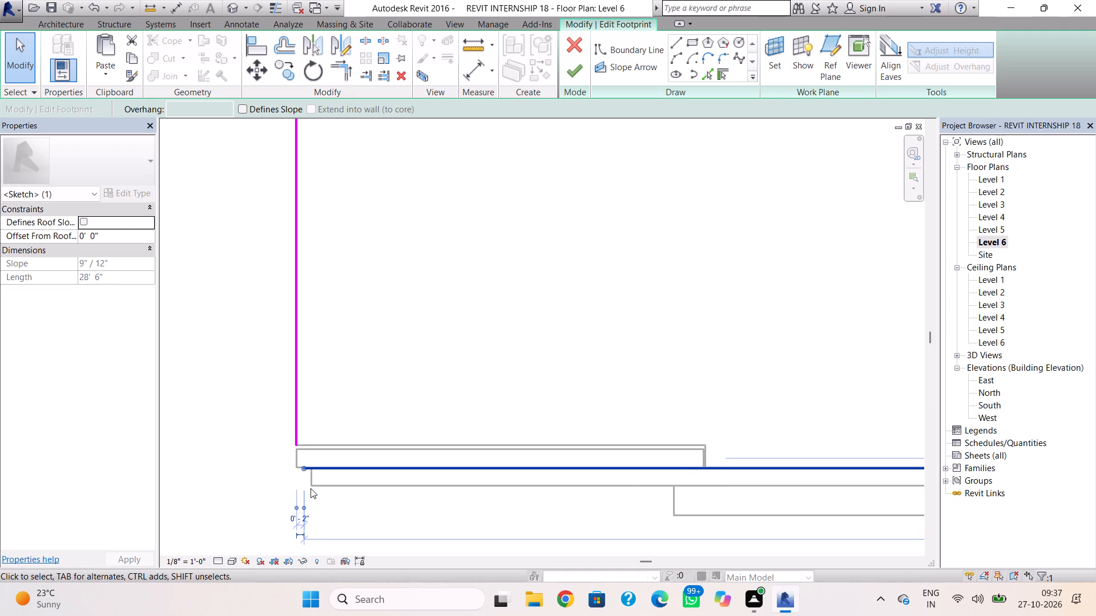
scroll(311, 488, "up", 2)
left_click(301, 462)
left_click_drag(301, 462, 292, 460)
left_click(259, 473)
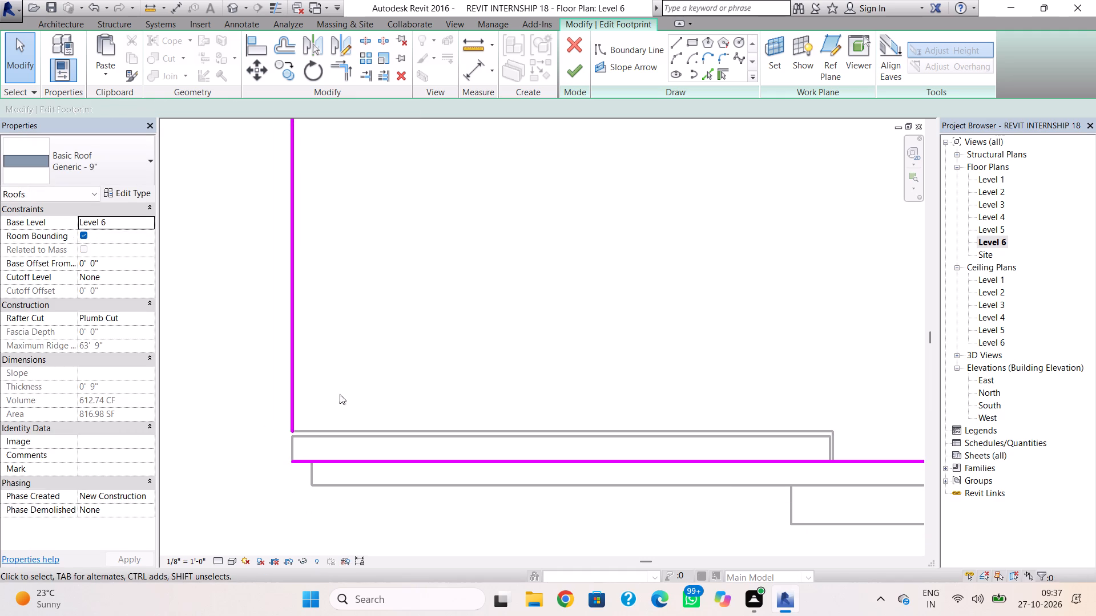
Extend the side boundary line to meet the front line at the corner and finish the roof footprint.
left_click(288, 425)
left_click_drag(293, 431, 297, 453)
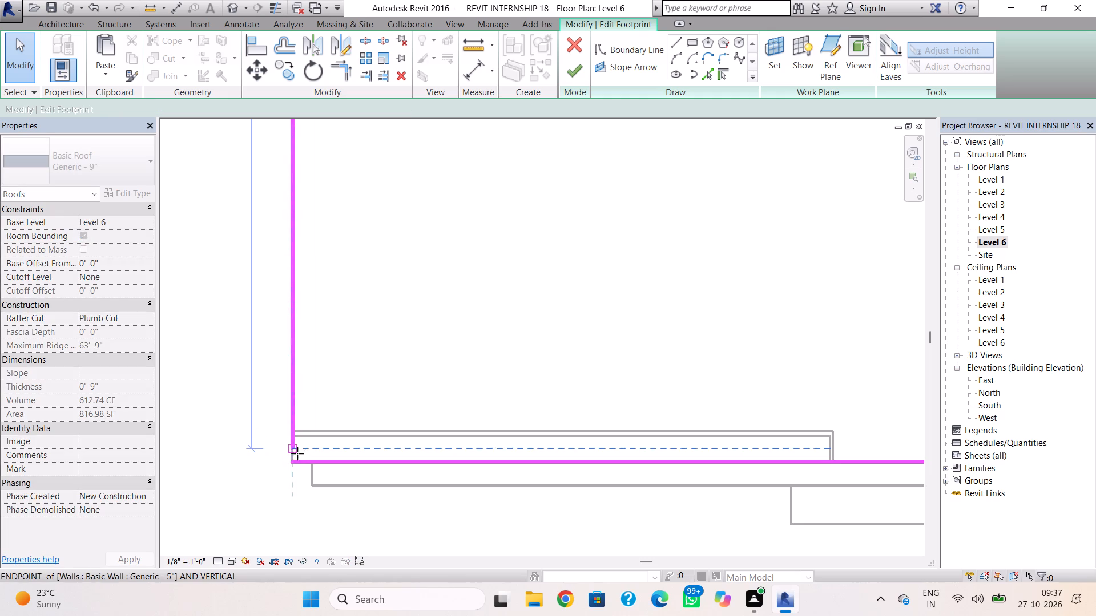
left_click_drag(297, 453, 294, 460)
left_click(244, 464)
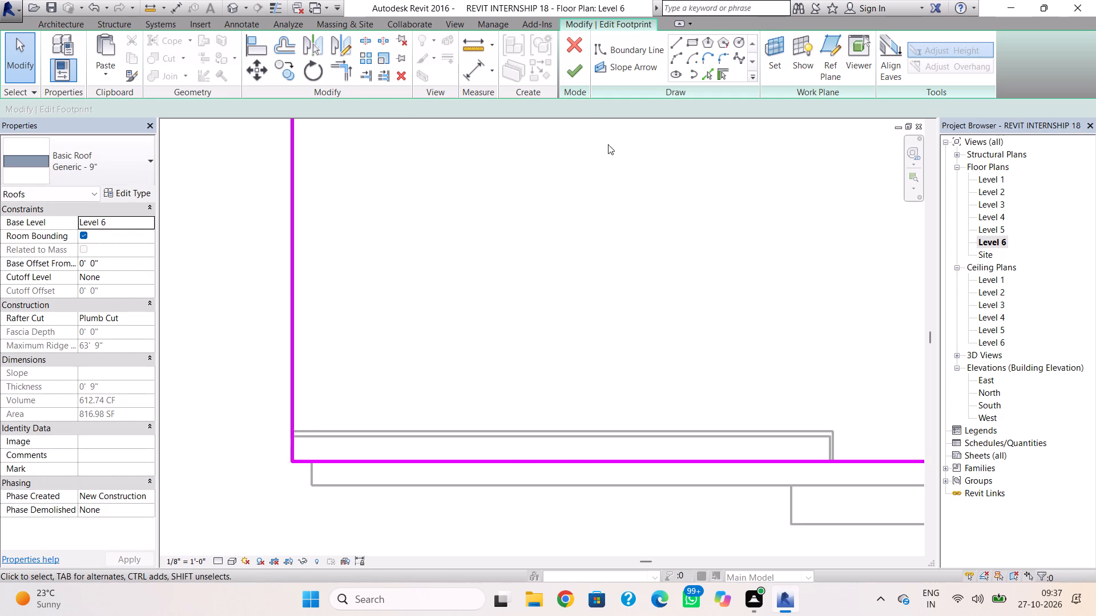
left_click(577, 75)
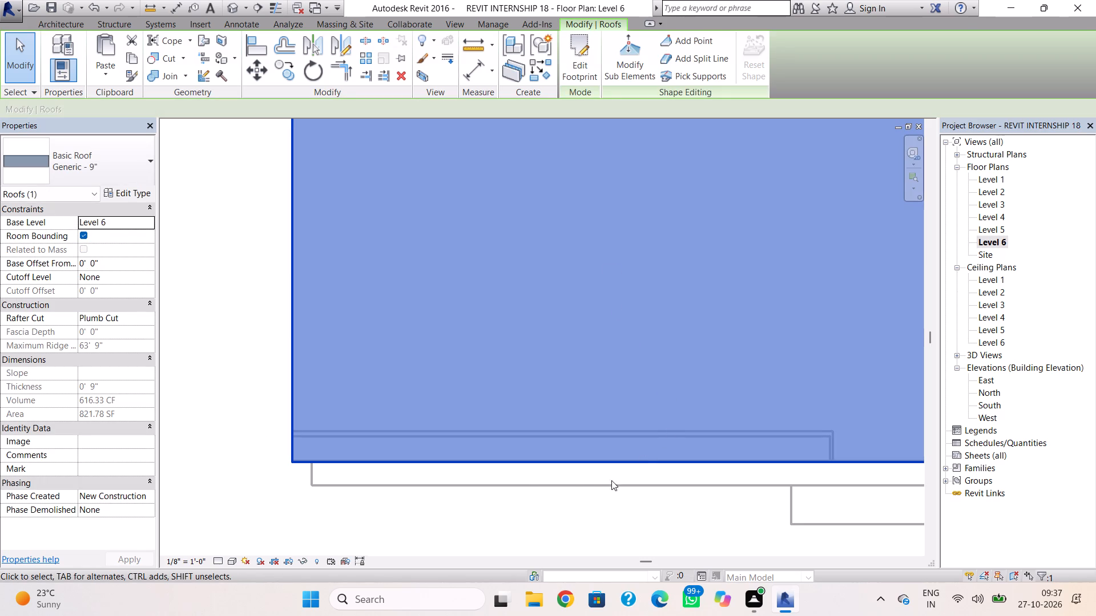
In the 3D view, nudge the Generic - 5" front wall beside the frames, based at Level 2, slightly inward.
right_click_drag(519, 496, 687, 449, "shift")
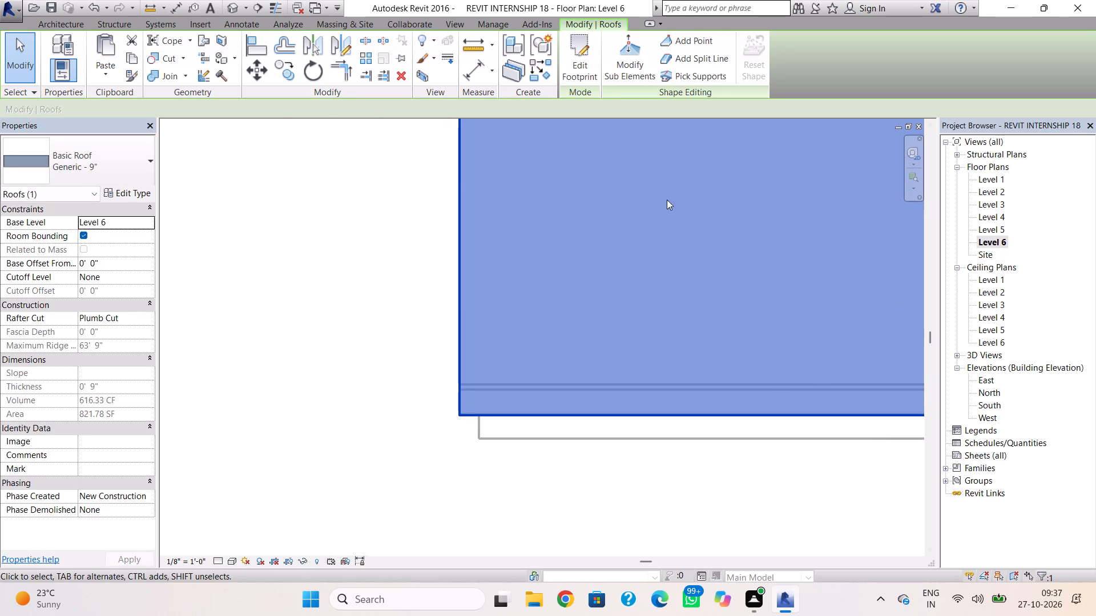
left_click(230, 9)
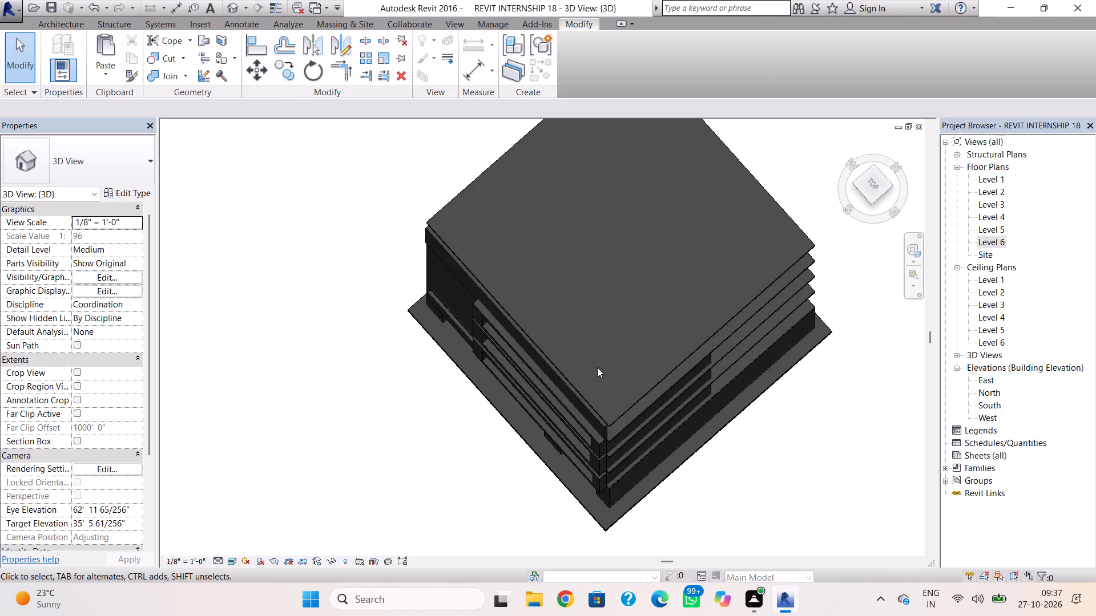
right_click_drag(589, 407, 803, 201, "shift")
right_click_drag(589, 465, 640, 436, "shift")
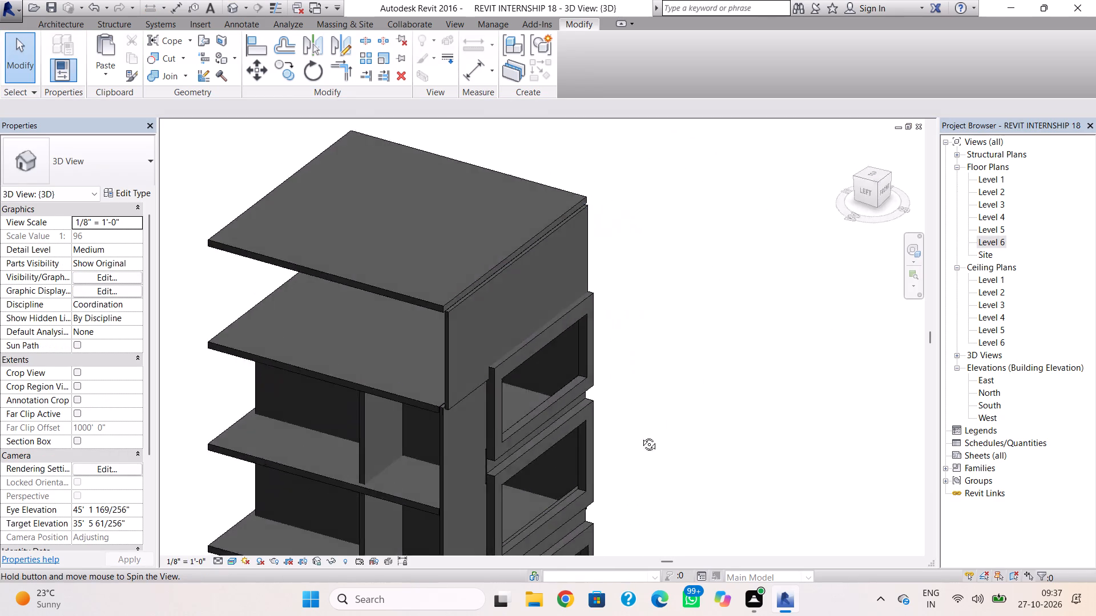
right_click_drag(640, 436, 701, 362, "shift")
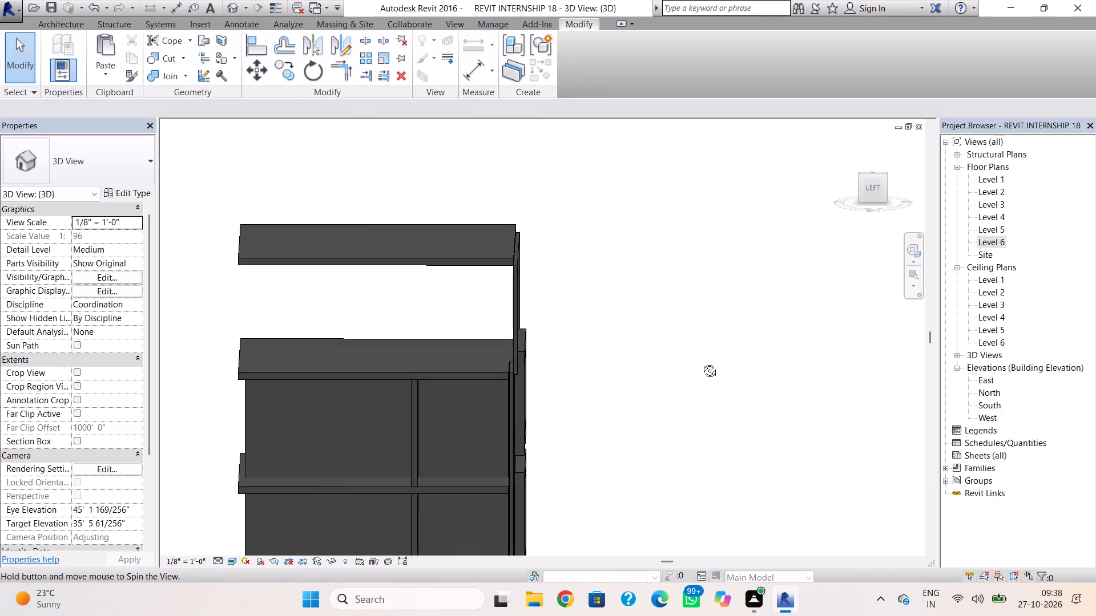
right_click_drag(701, 362, 679, 382, "shift")
right_click_drag(565, 443, 586, 430, "shift")
left_click(506, 463)
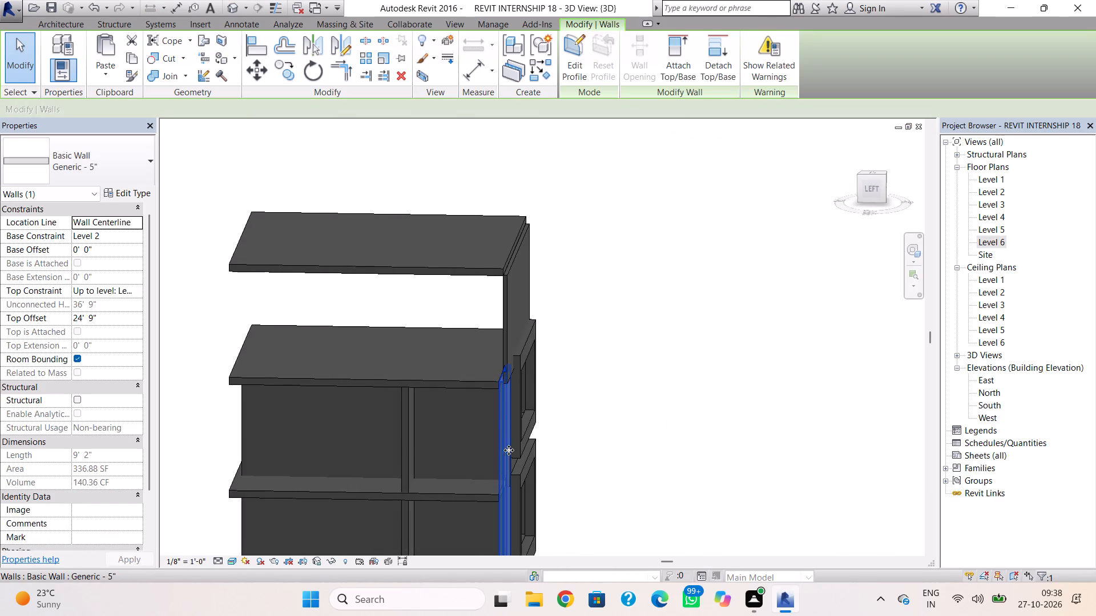
scroll(503, 415, "up", 12)
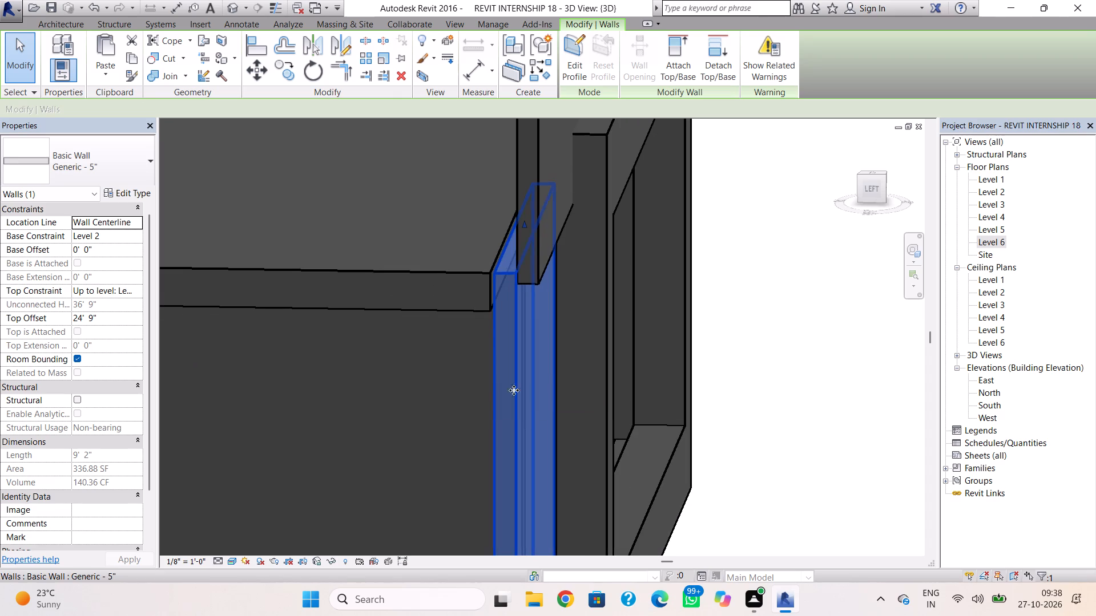
scroll(553, 357, "up", 4)
key("Left")
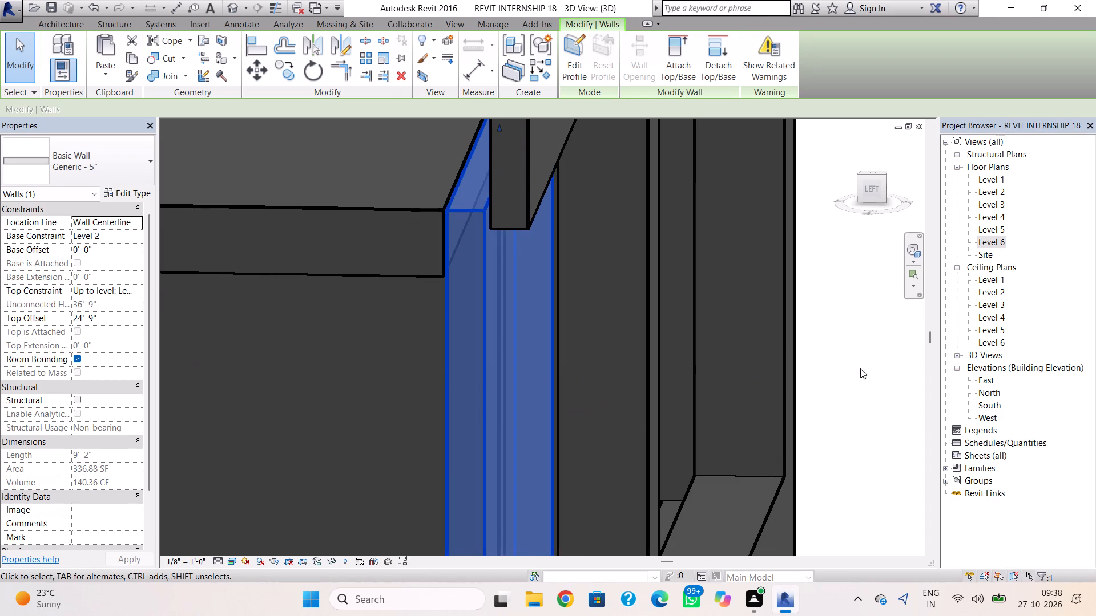
key("Escape")
Examine from several angles how the front parapet wall lines up with the slabs, lower wall and frames.
scroll(708, 405, "down", 8)
right_click_drag(706, 415, 608, 444, "shift")
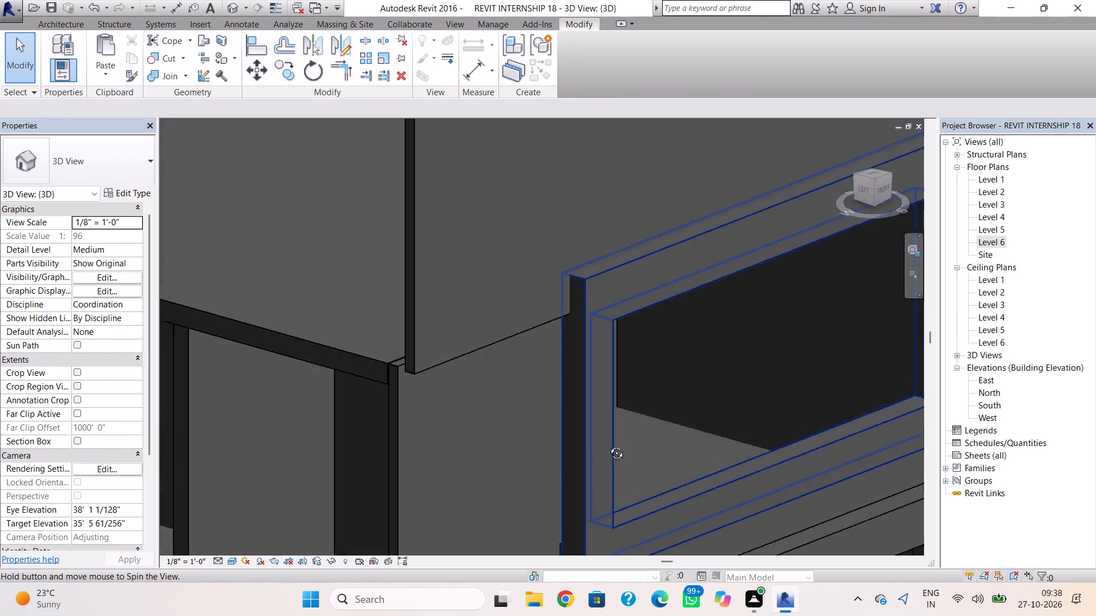
right_click_drag(608, 444, 503, 307, "shift")
scroll(498, 345, "down", 4)
scroll(493, 410, "down", 4)
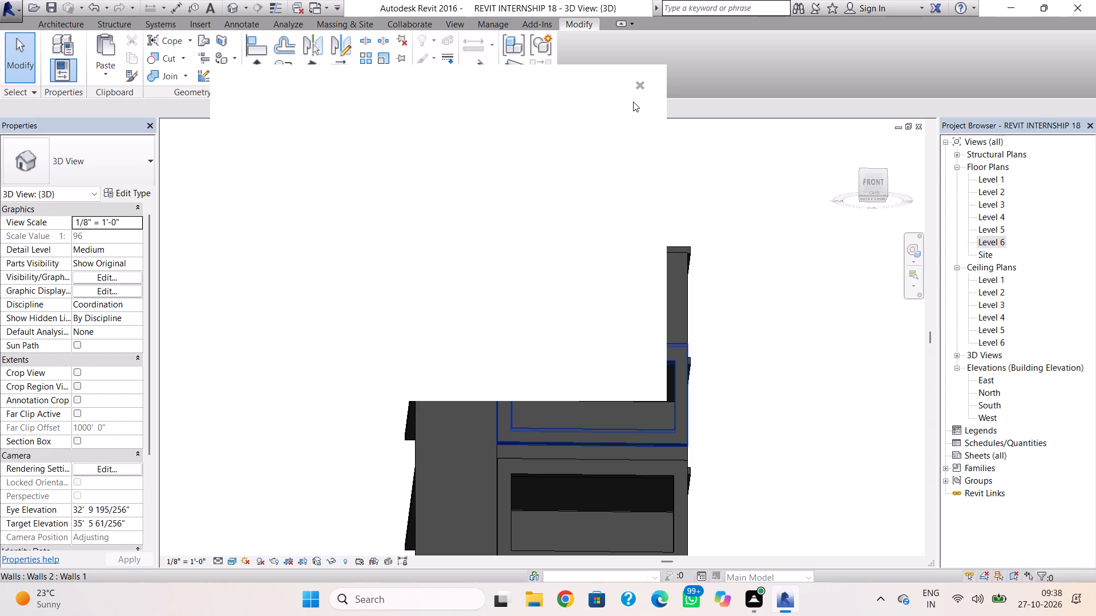
left_click(641, 81)
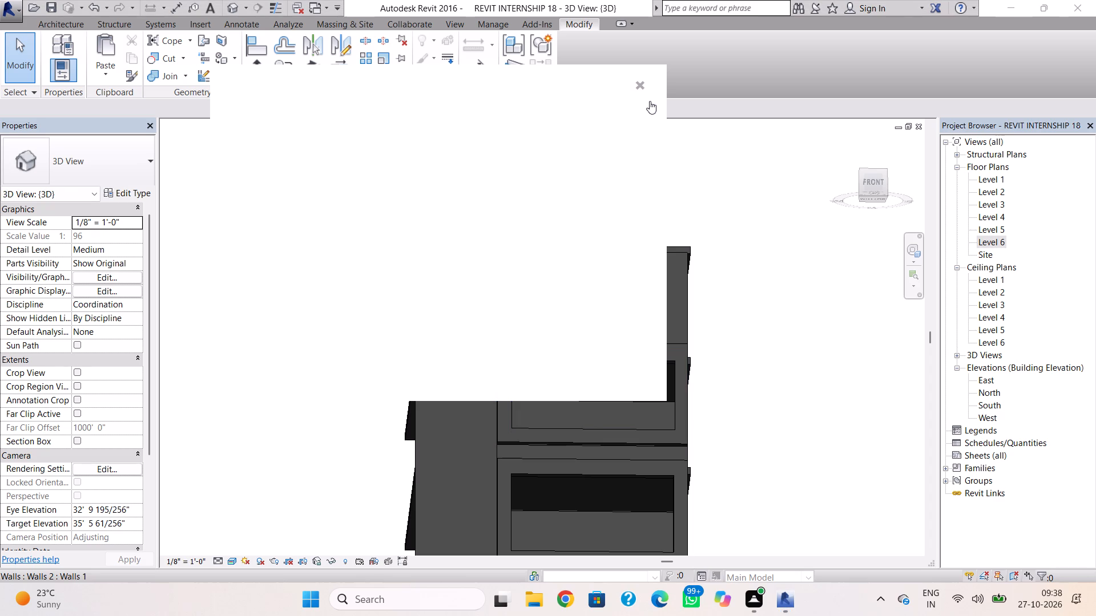
right_click_drag(688, 226, 664, 367, "shift")
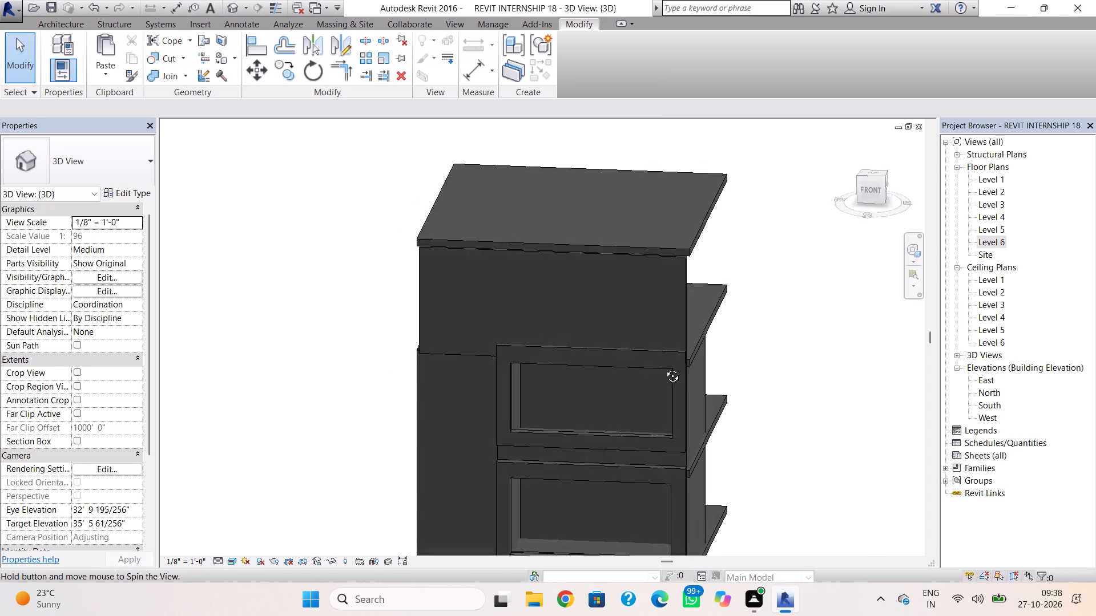
right_click_drag(664, 367, 817, 330, "shift")
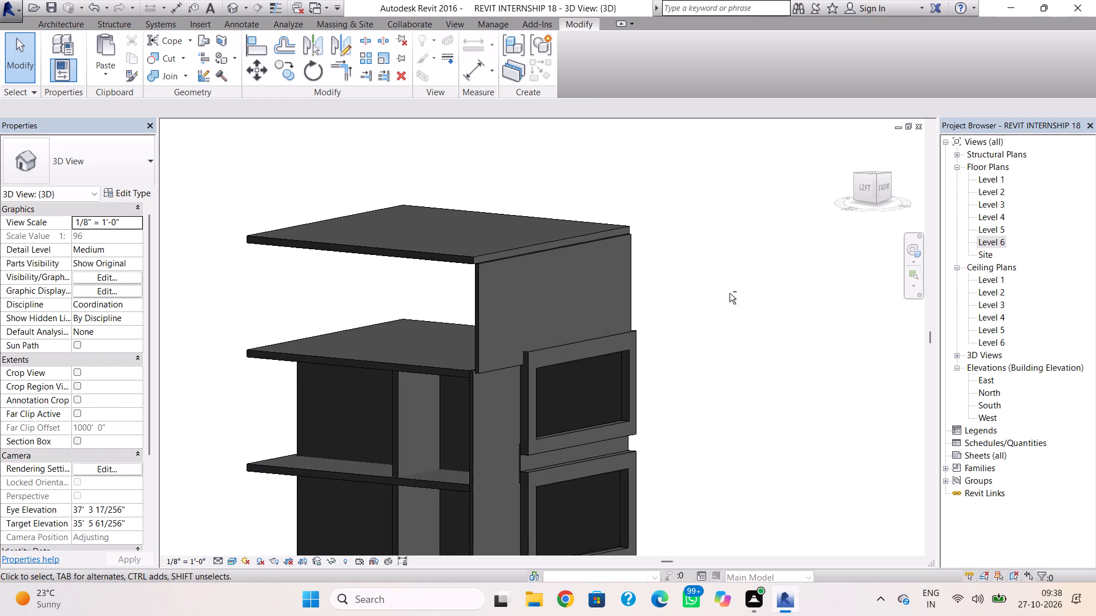
right_click_drag(739, 301, 820, 281, "shift")
Raise the base of the front parapet wall to a 0' 9" offset from Level 5, onto the slab's top face.
scroll(588, 318, "up", 1)
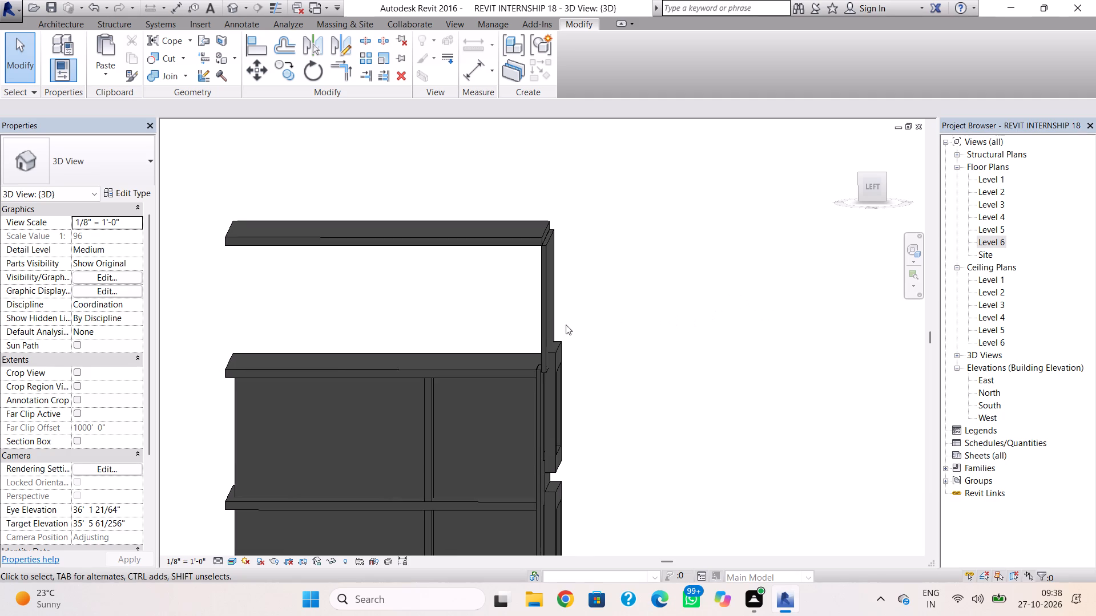
scroll(542, 330, "up", 4)
left_click(537, 339)
left_click_drag(551, 395, 554, 385)
left_click(627, 386)
Nudge the front parapet wall inward so its outer face is flush with the front edge of the Level 6 roof slab.
right_click_drag(625, 388, 639, 375, "shift")
left_click(578, 376, "shift")
left_click(567, 365)
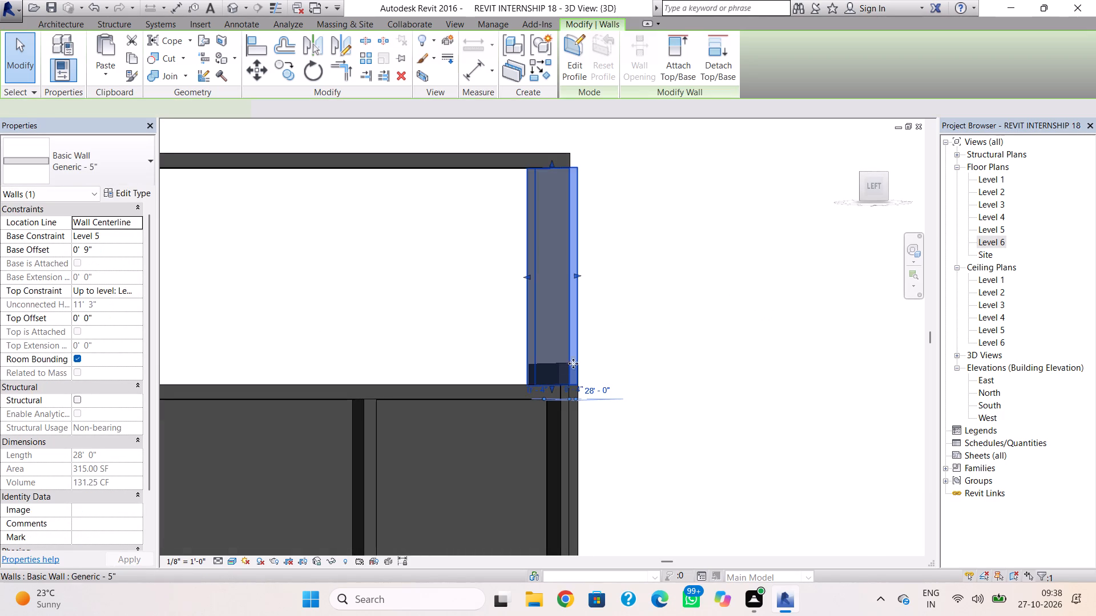
key("Left")
key("Left")
right_click_drag(666, 362, 664, 368)
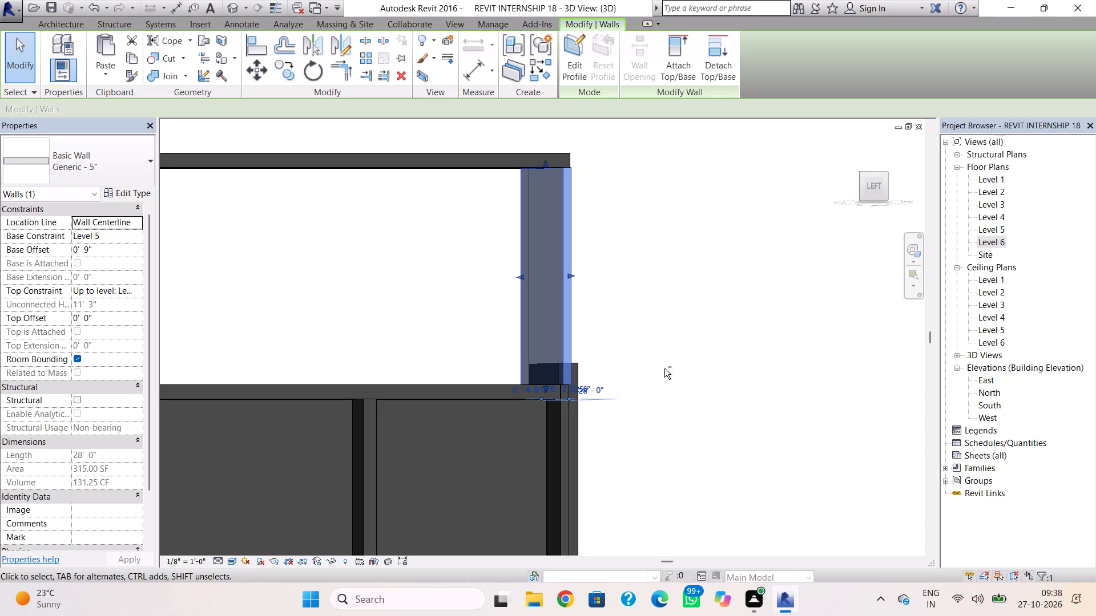
right_click_drag(664, 368, 628, 394)
right_click_drag(656, 371, 640, 406, "shift")
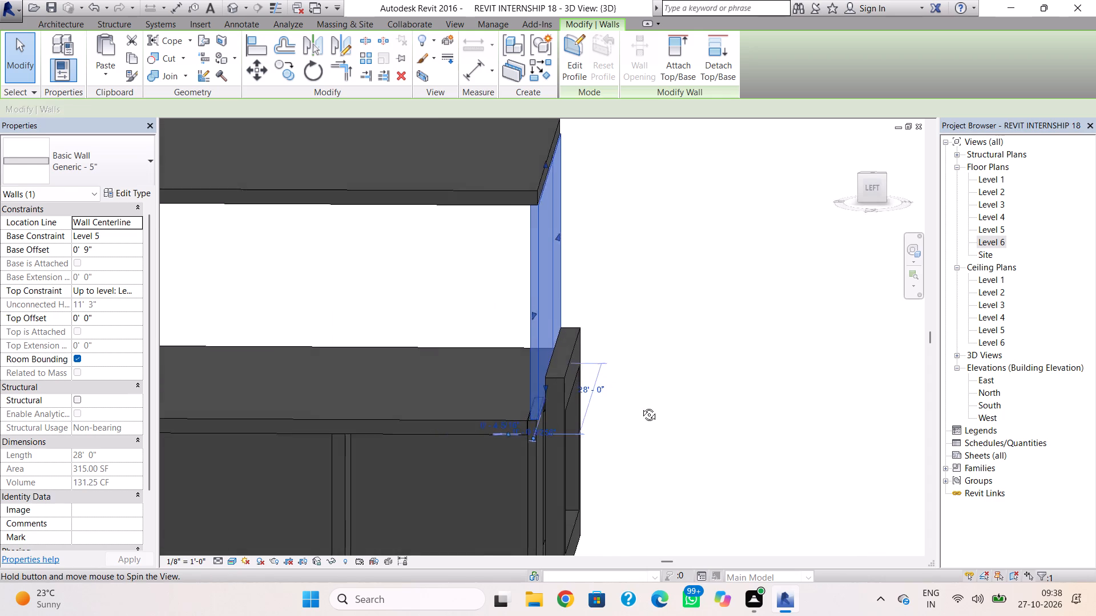
Nudge the top-storey front wall slightly further inward beneath the Level 6 roof slab.
right_click_drag(640, 406, 642, 425, "shift")
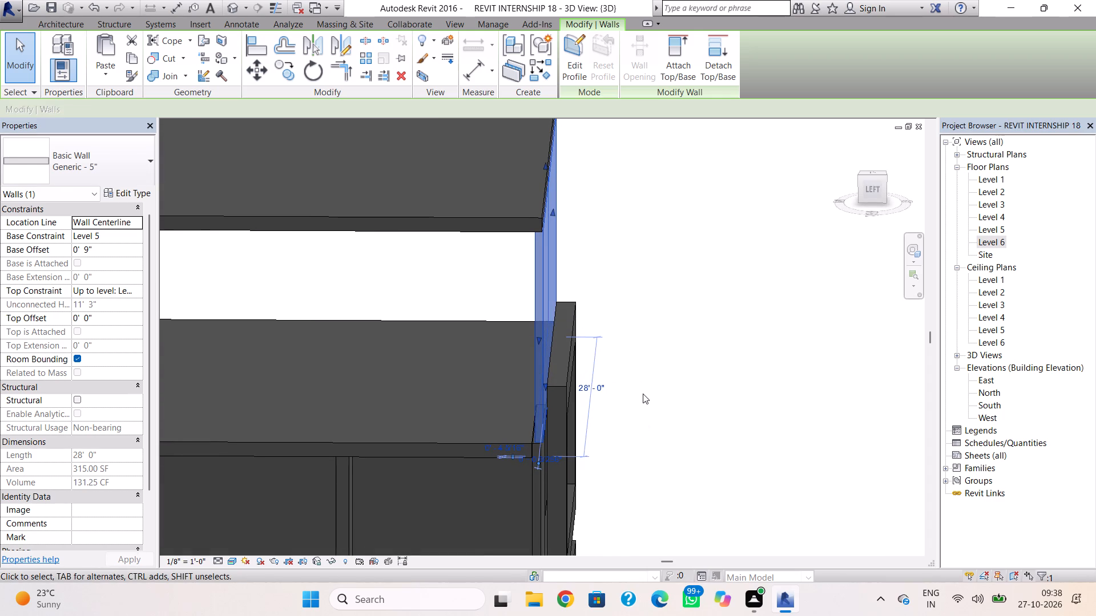
key("Left")
left_click(695, 380)
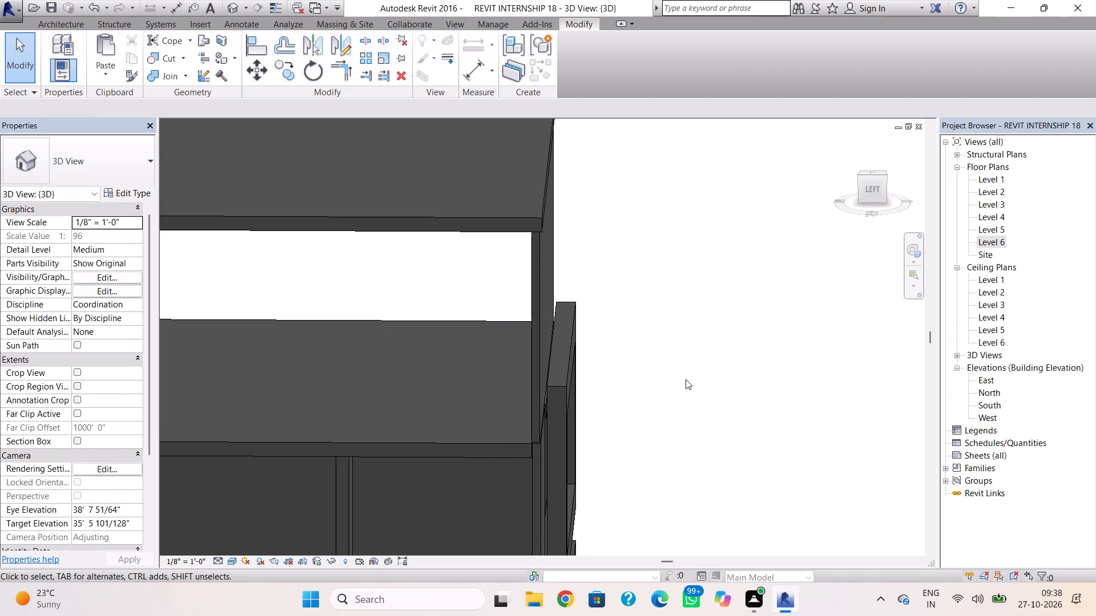
Examine from the front how the top-storey front wall's ends line up with the roof slab and frames.
right_click_drag(684, 379, 510, 319, "shift")
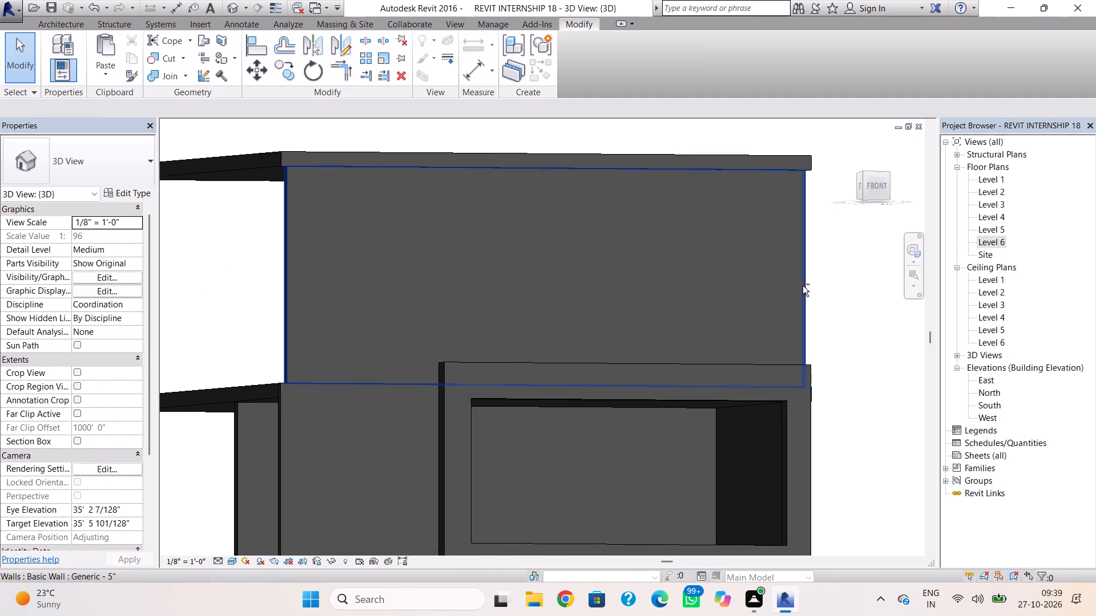
right_click_drag(802, 287, 787, 297, "shift")
right_click_drag(787, 297, 781, 303, "shift")
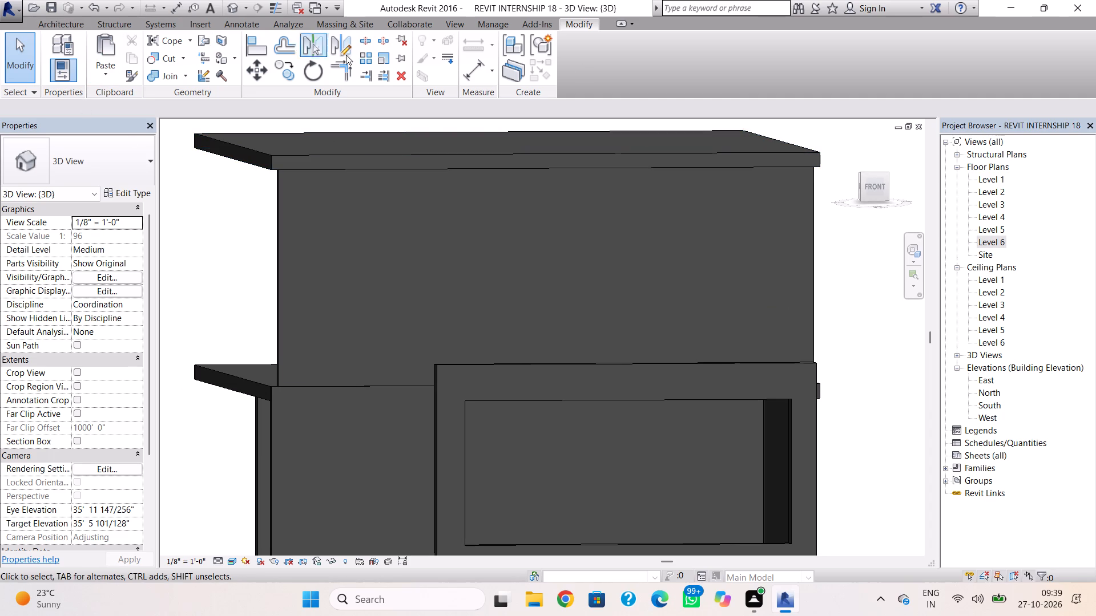
double_click(873, 186)
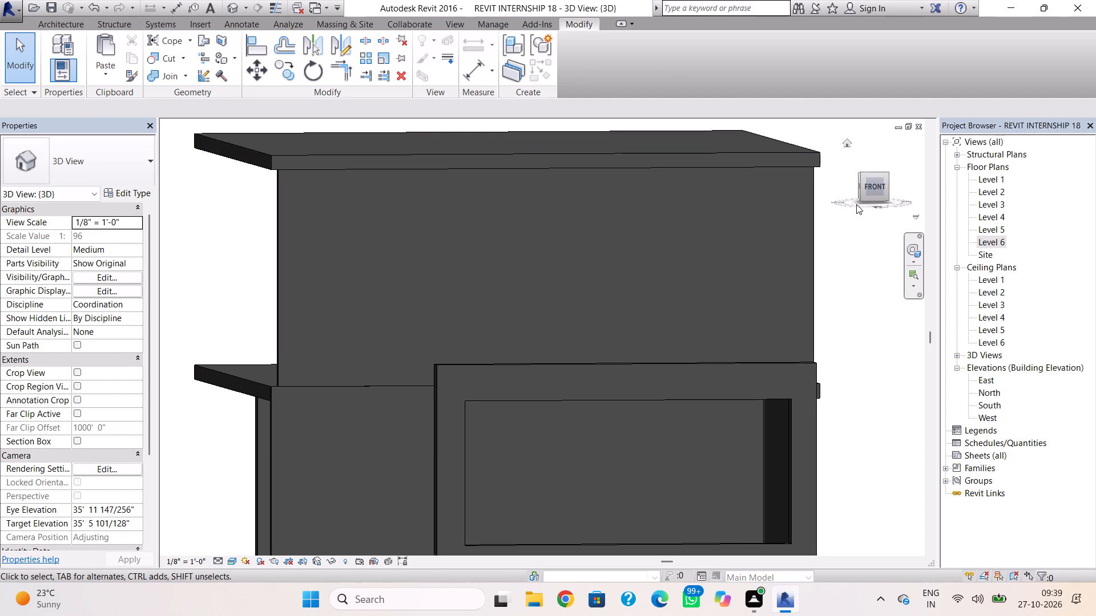
right_click_drag(856, 204, 841, 187, "shift")
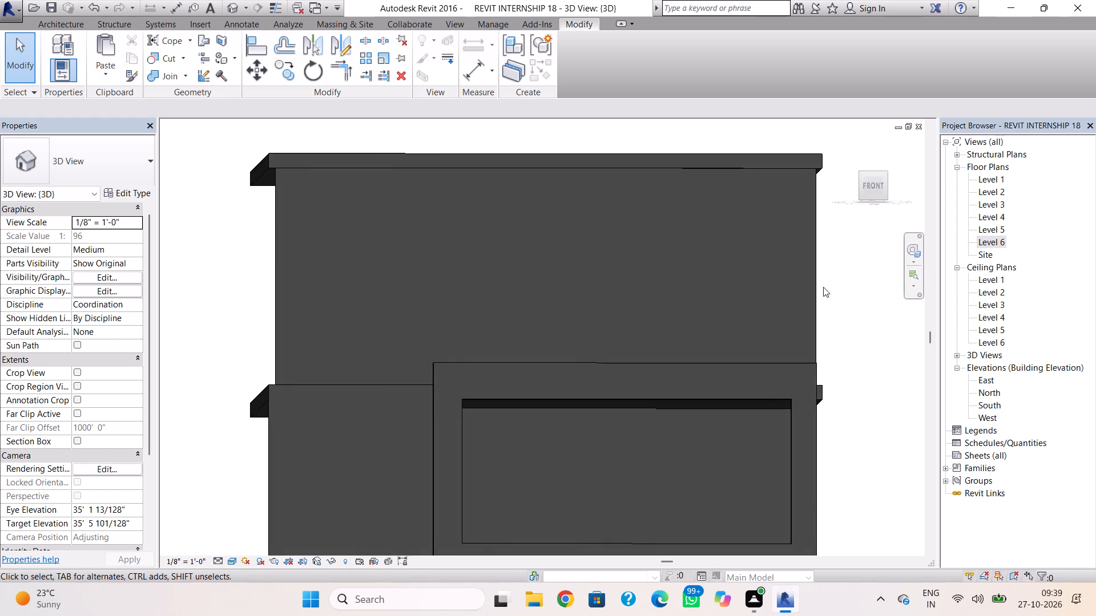
scroll(820, 292, "down", 2)
middle_click(819, 295)
right_click_drag(832, 295, 825, 301, "shift")
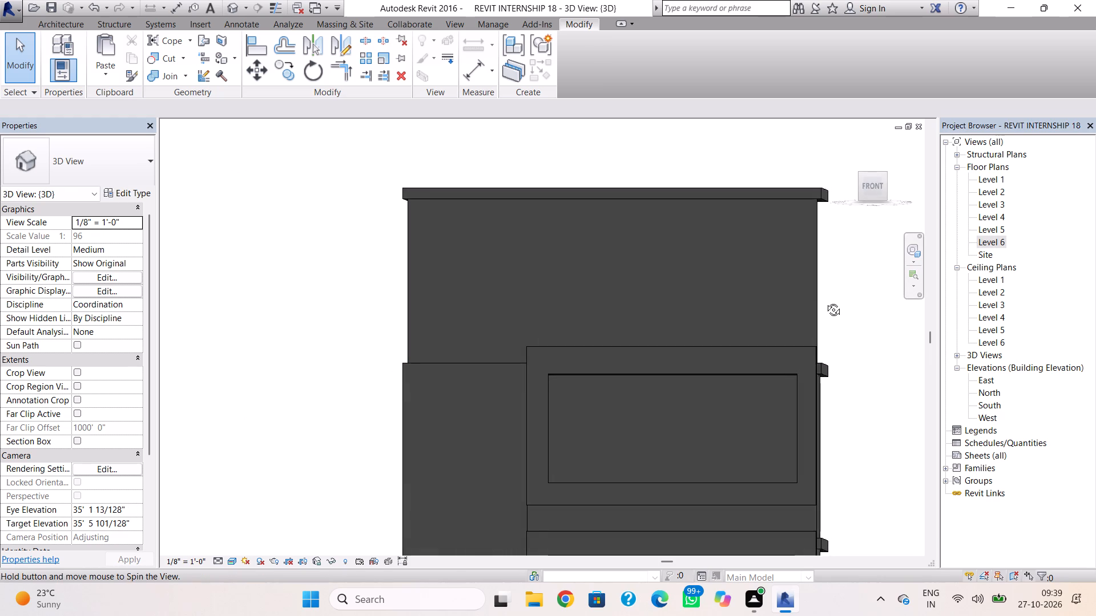
right_click_drag(825, 301, 826, 299, "shift")
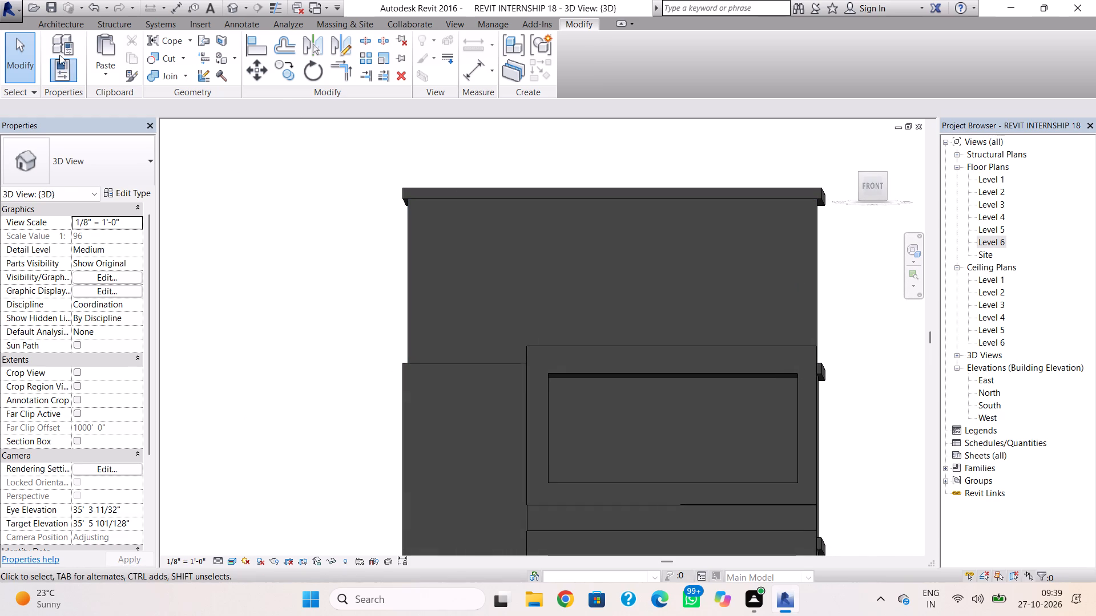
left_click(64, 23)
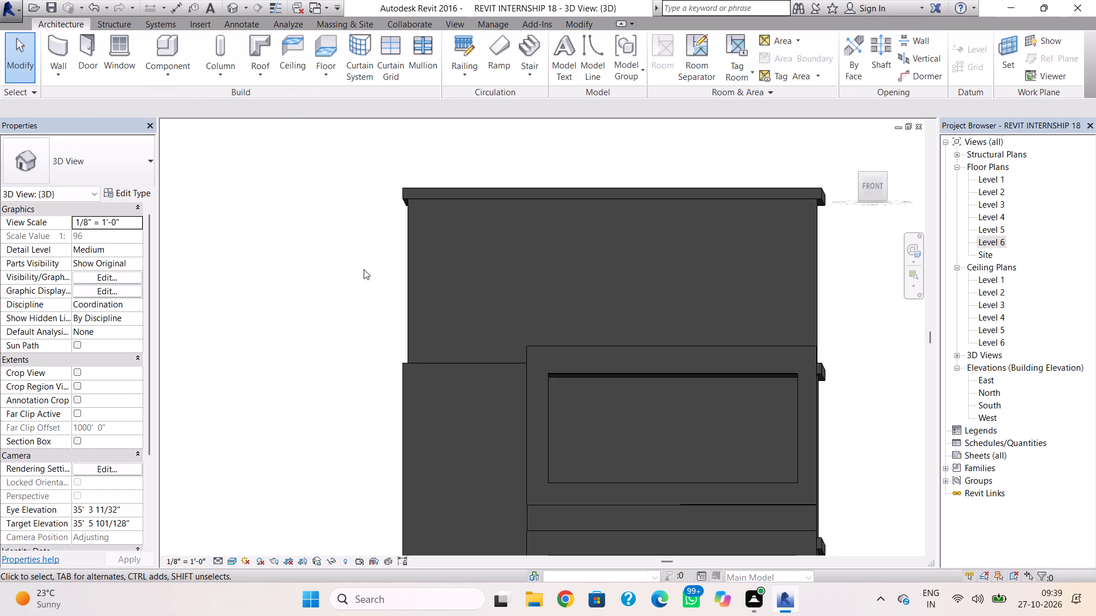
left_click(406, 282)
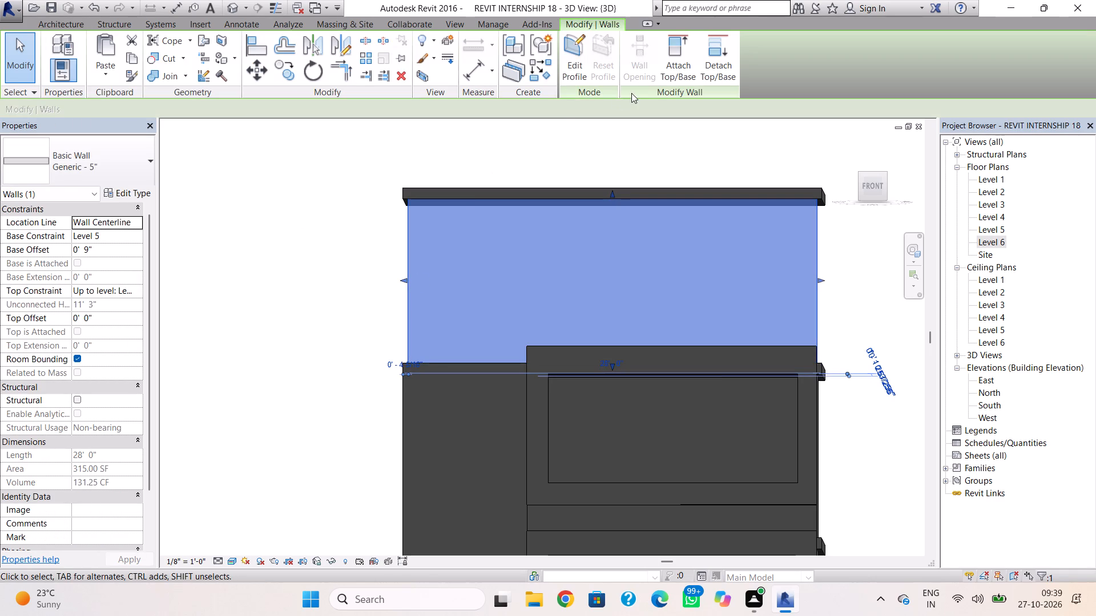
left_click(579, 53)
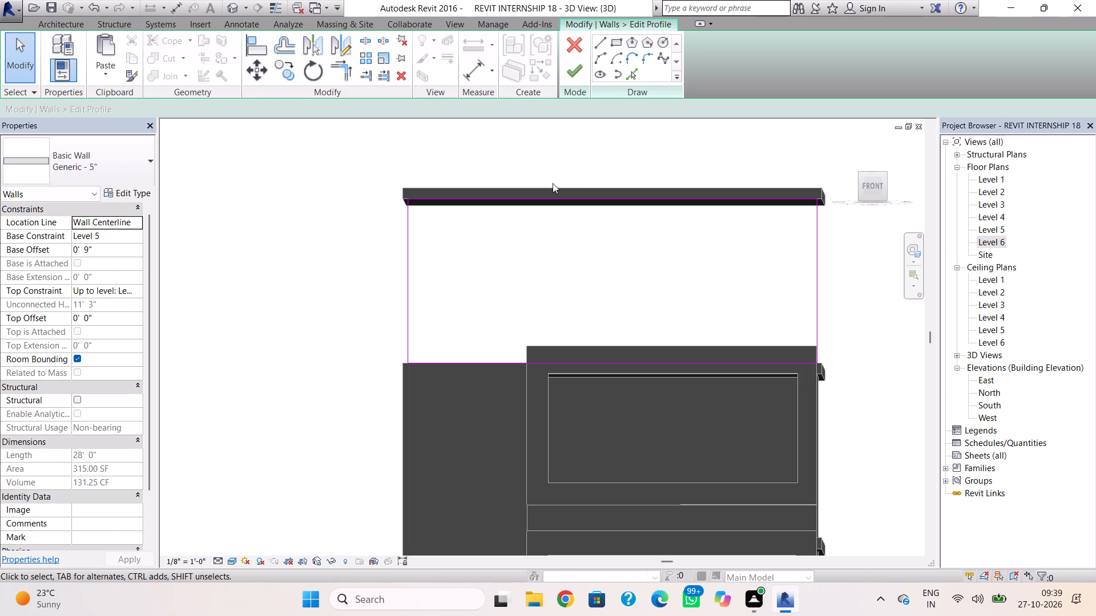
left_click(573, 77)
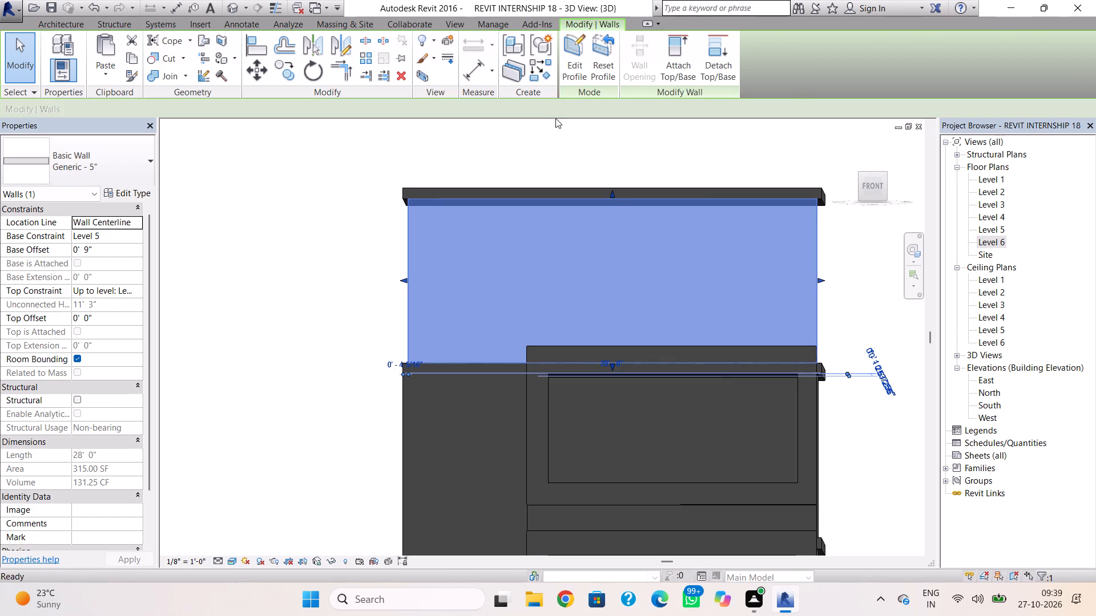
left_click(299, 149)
Start an in-place model component in the Walls family category, keeping its default name.
left_click(187, 82)
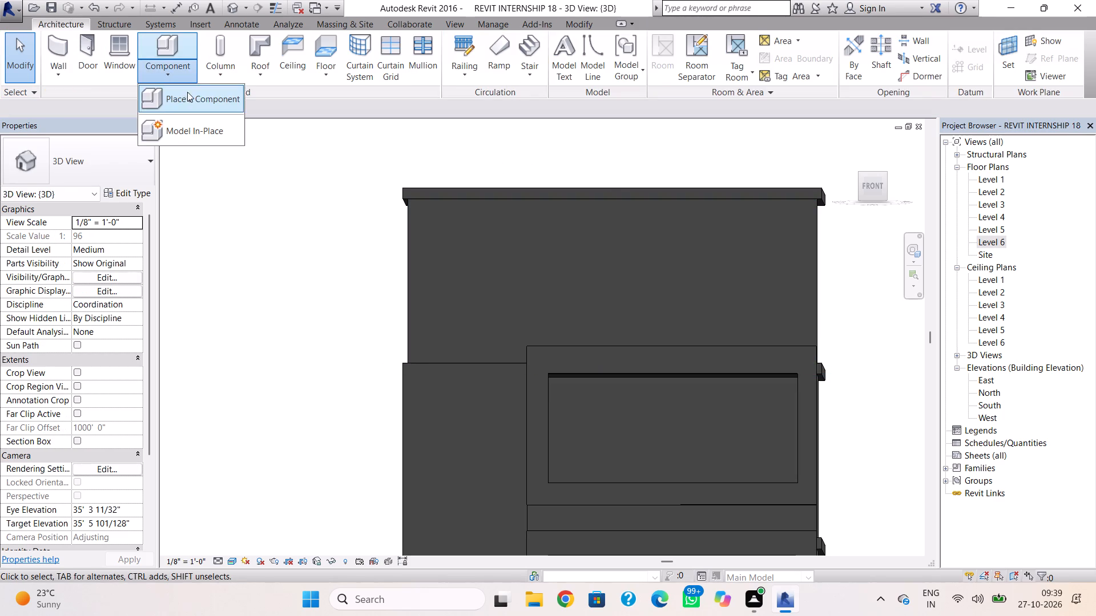
left_click(192, 120)
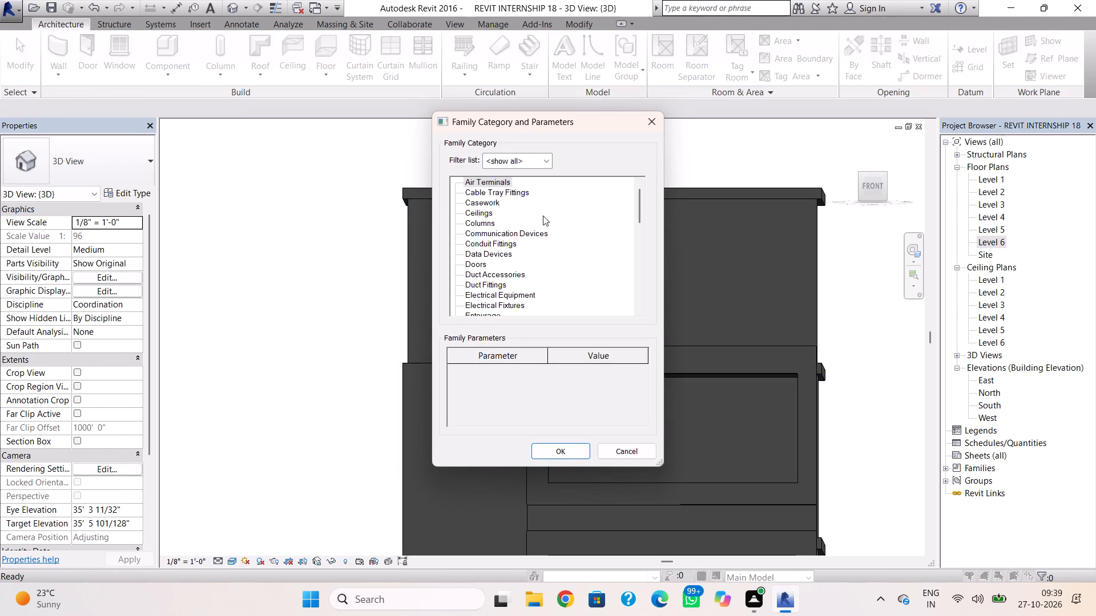
left_click_drag(638, 218, 647, 301)
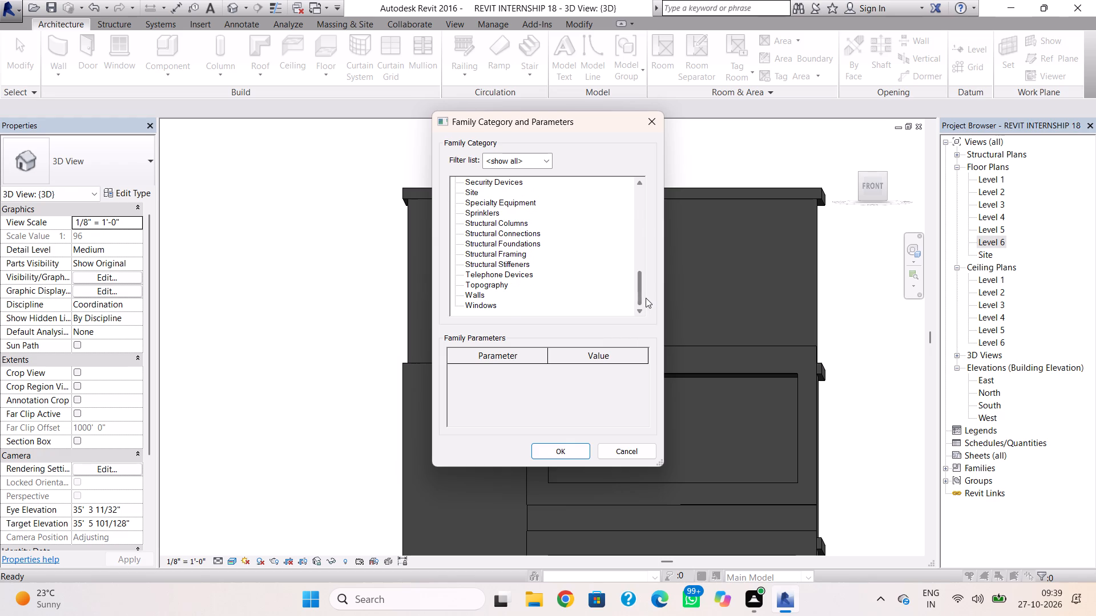
left_click(474, 291)
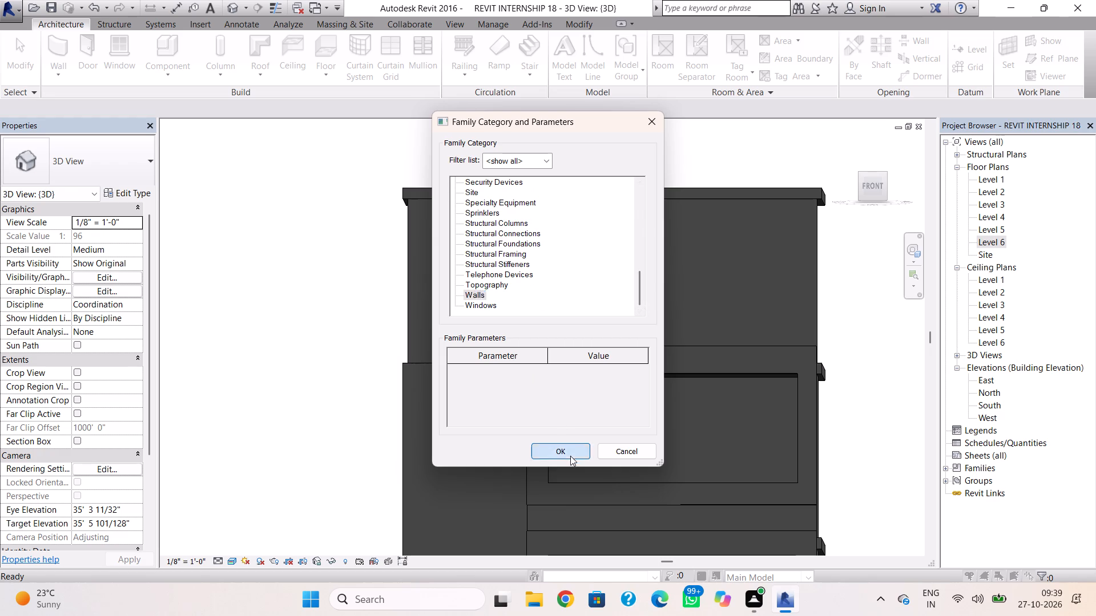
left_click(570, 456)
left_click(543, 317)
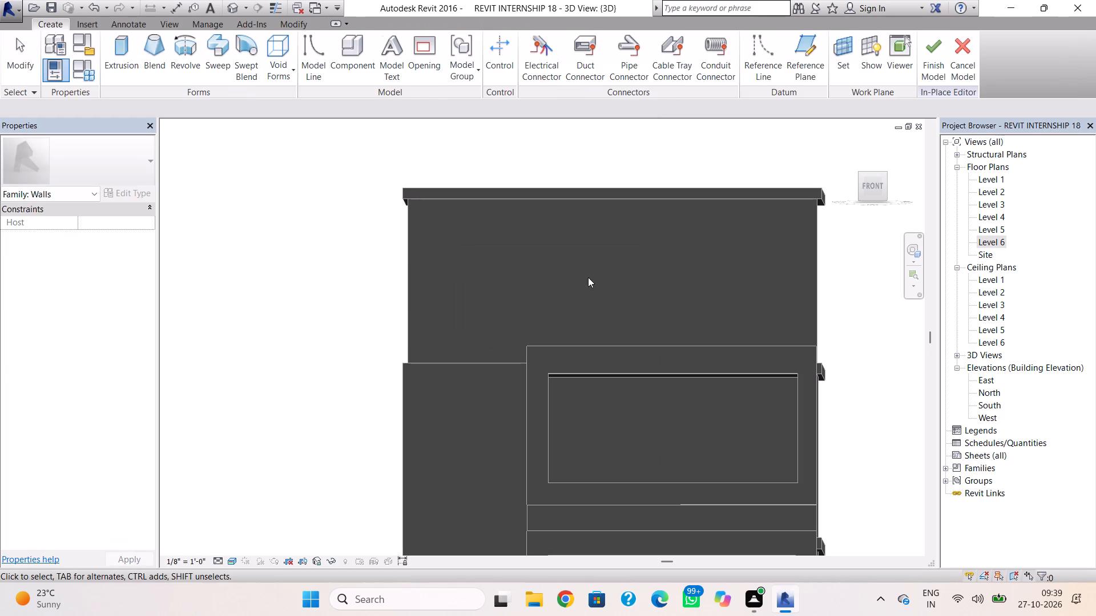
Set the work plane by picking the outer face of the front wall near the Level 5 slab corner.
left_click(836, 54)
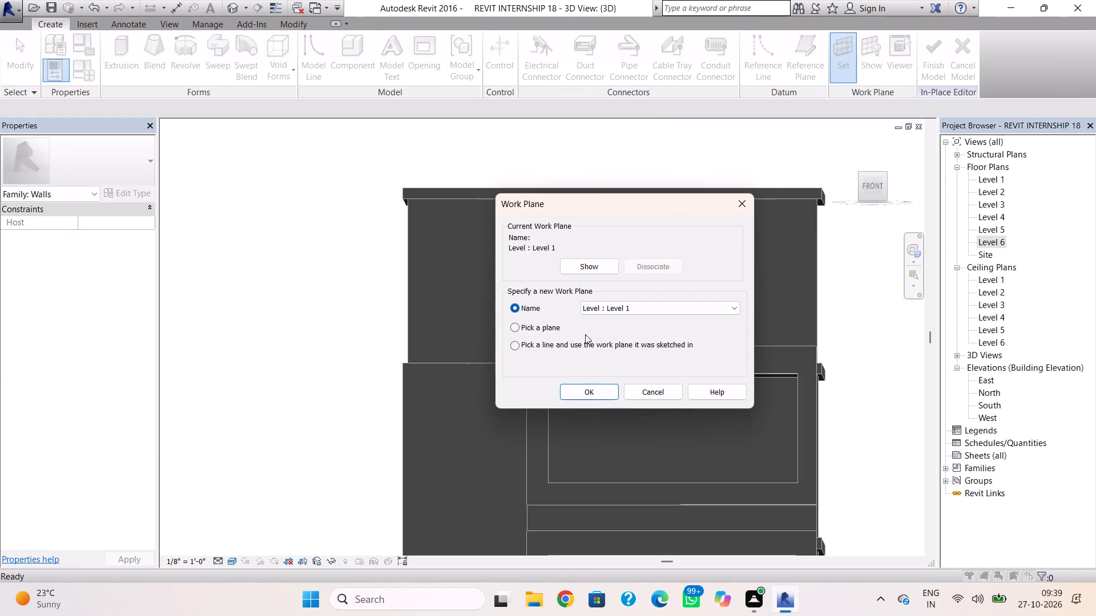
left_click(516, 325)
left_click(571, 392)
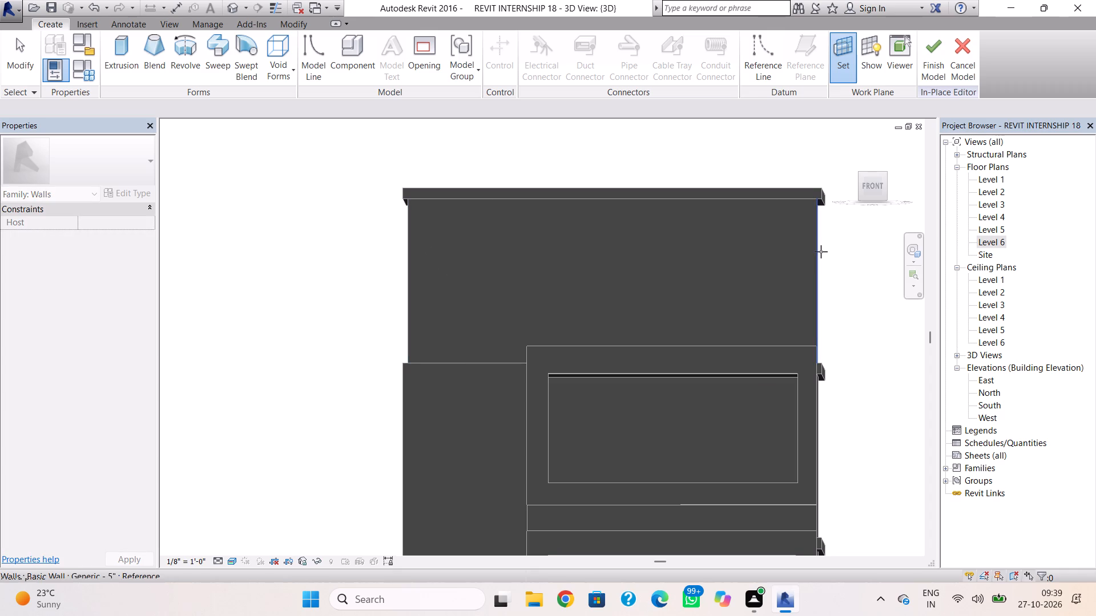
right_click_drag(831, 255, 764, 294, "shift")
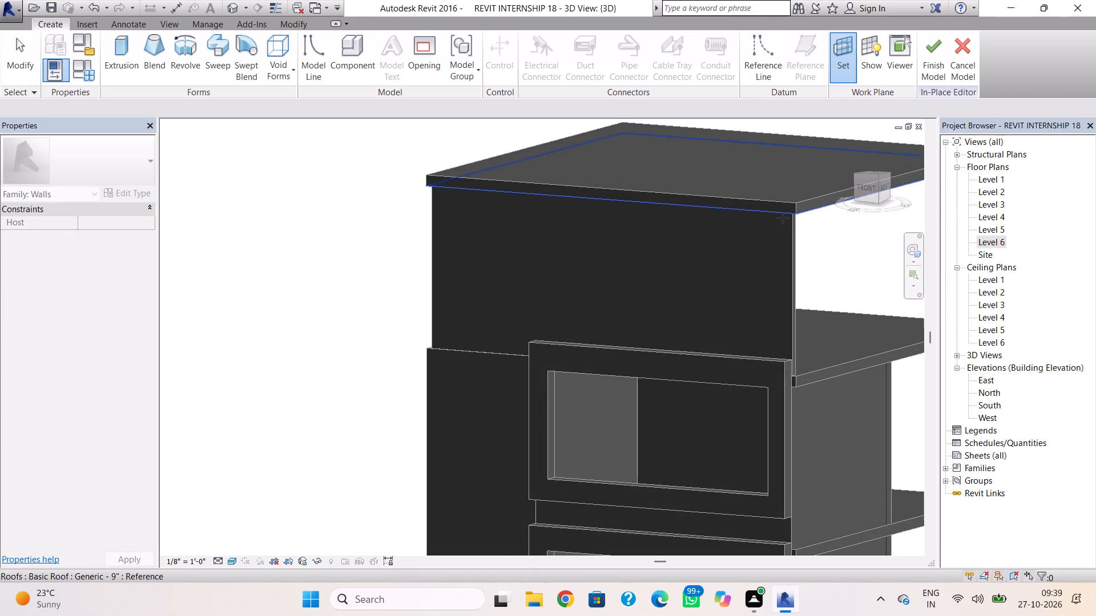
right_click_drag(703, 250, 888, 293, "shift")
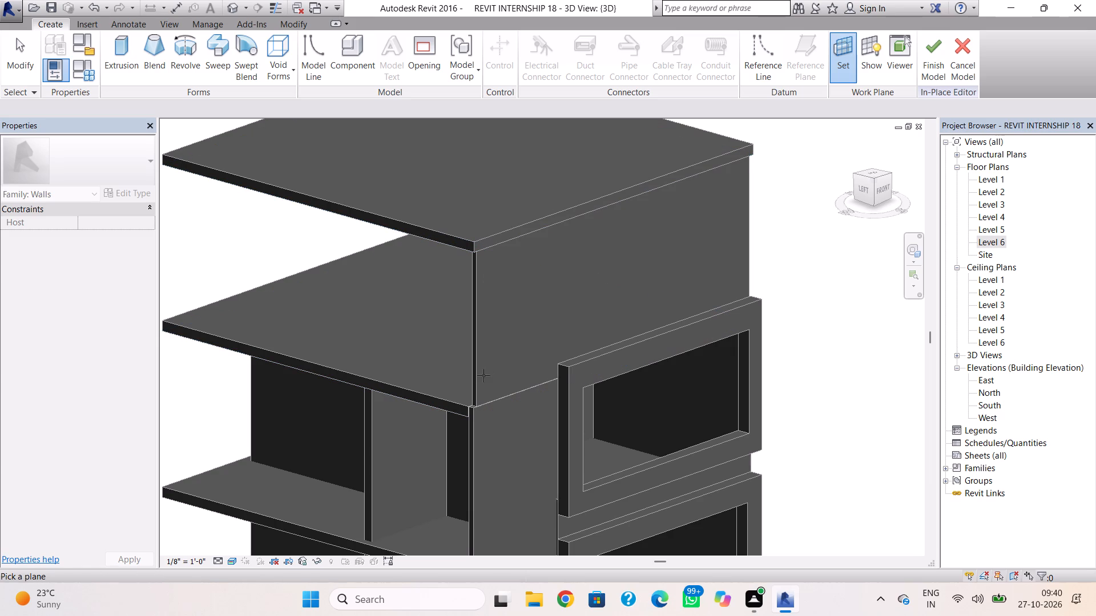
left_click(489, 396)
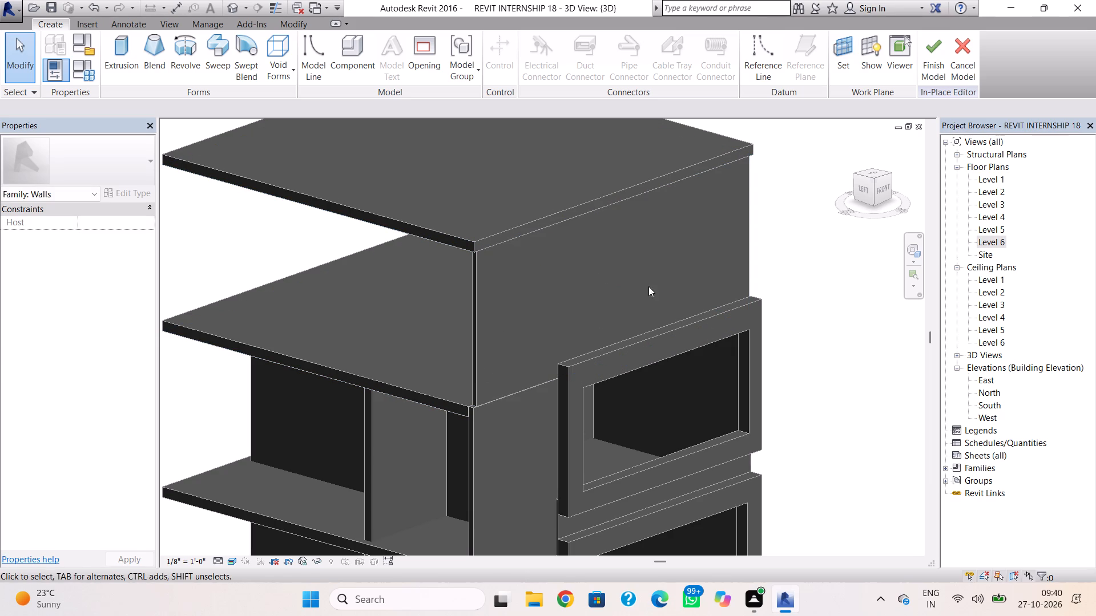
Start a solid extrusion and sketch a rectangle about 28' wide and 8' 6" tall down from the roof slab's top edge on the front.
left_click(878, 194)
key("Escape")
right_click_drag(713, 239, 598, 168, "shift")
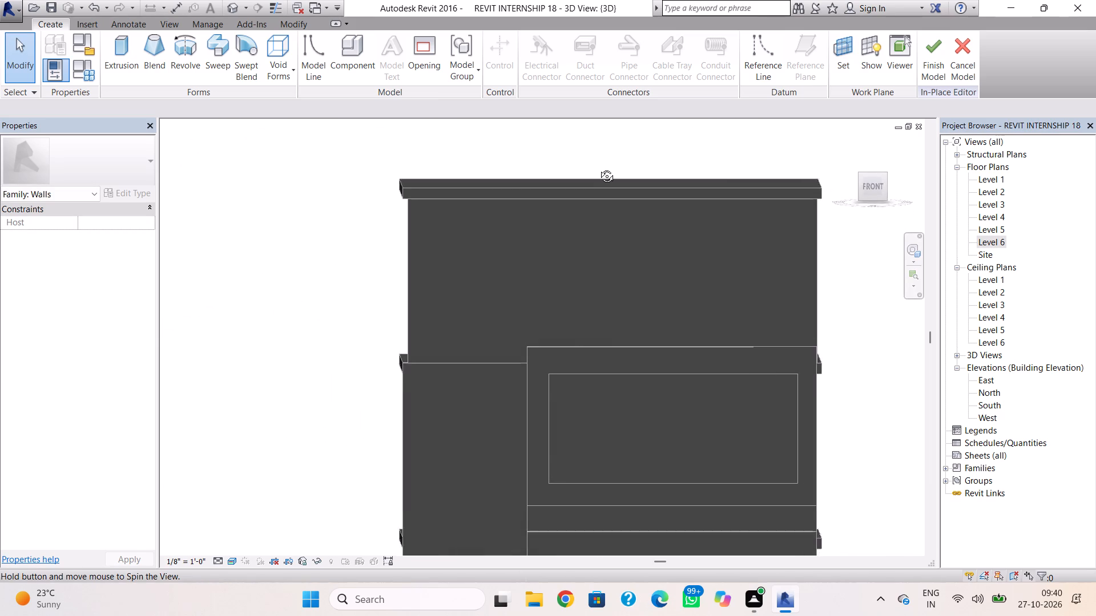
right_click_drag(598, 168, 596, 159, "shift")
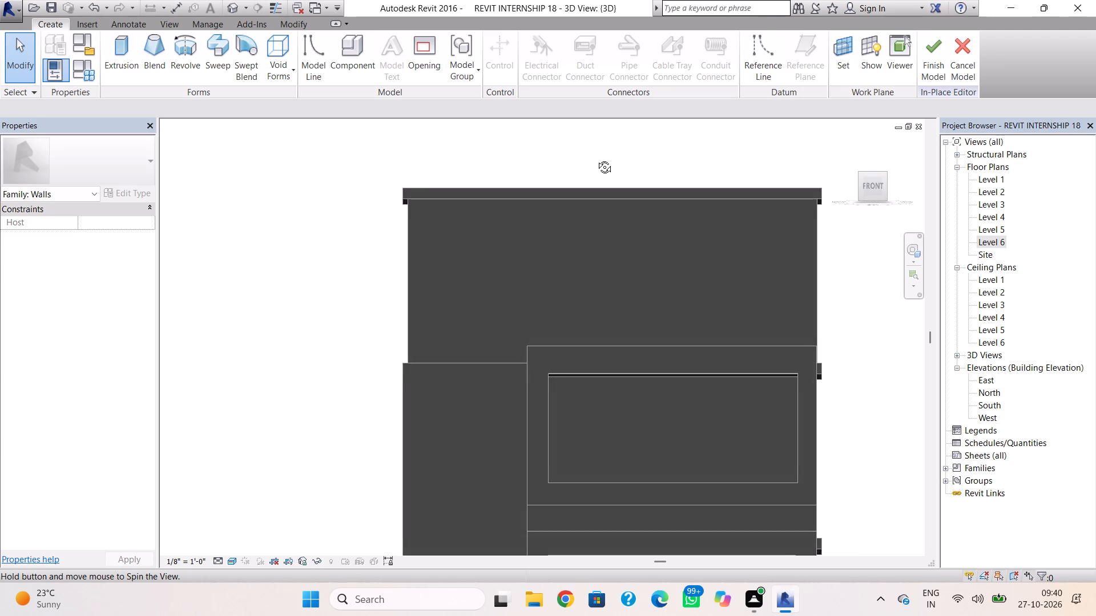
right_click_drag(596, 159, 597, 161, "shift")
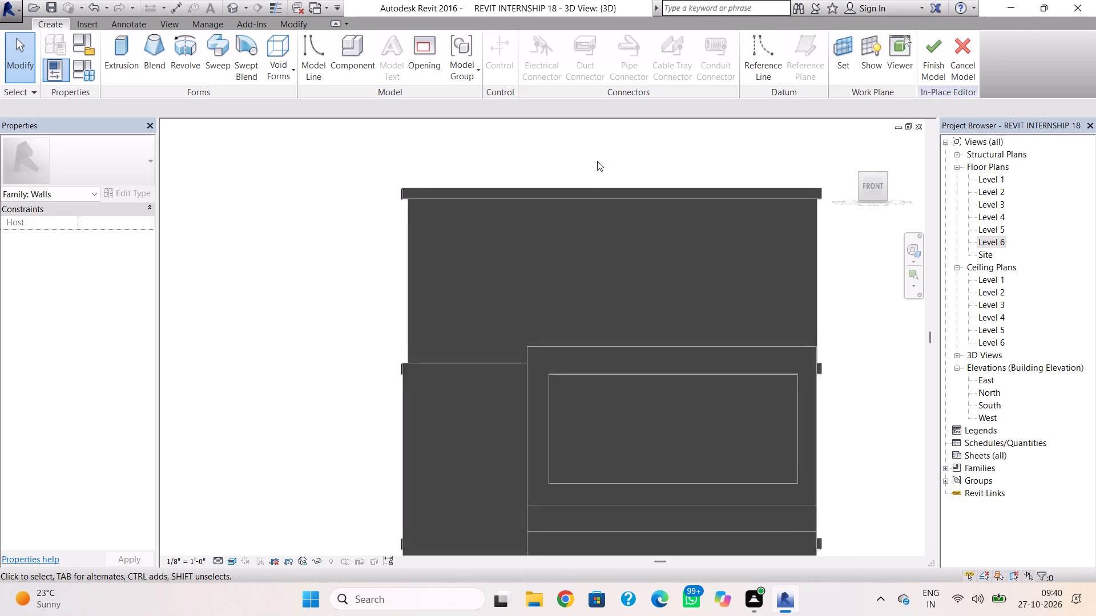
middle_click_drag(595, 161, 569, 175)
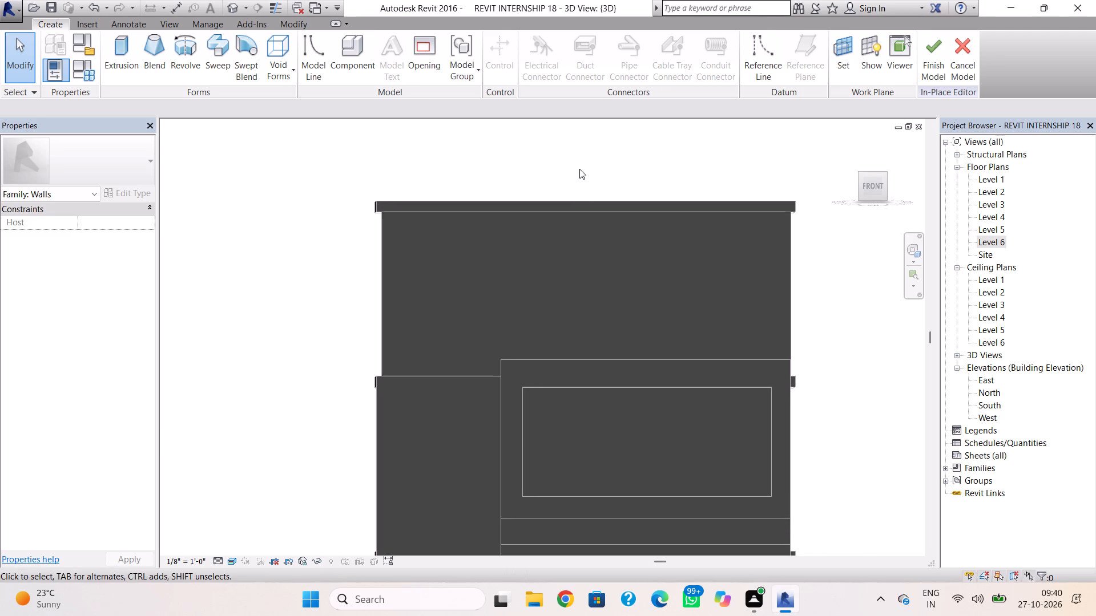
left_click(132, 48)
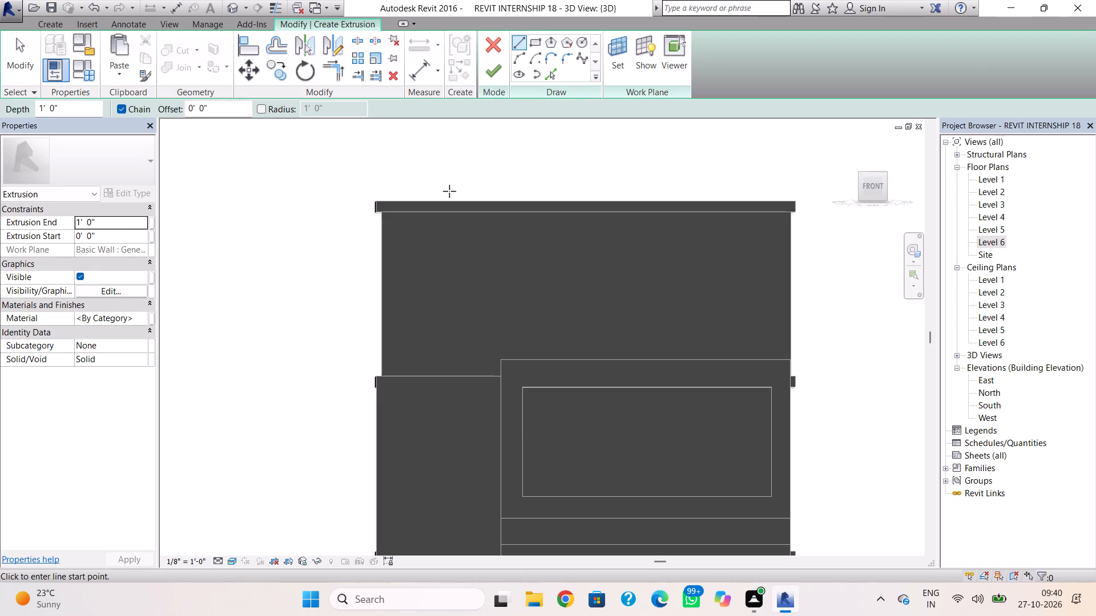
right_click(819, 286, "shift")
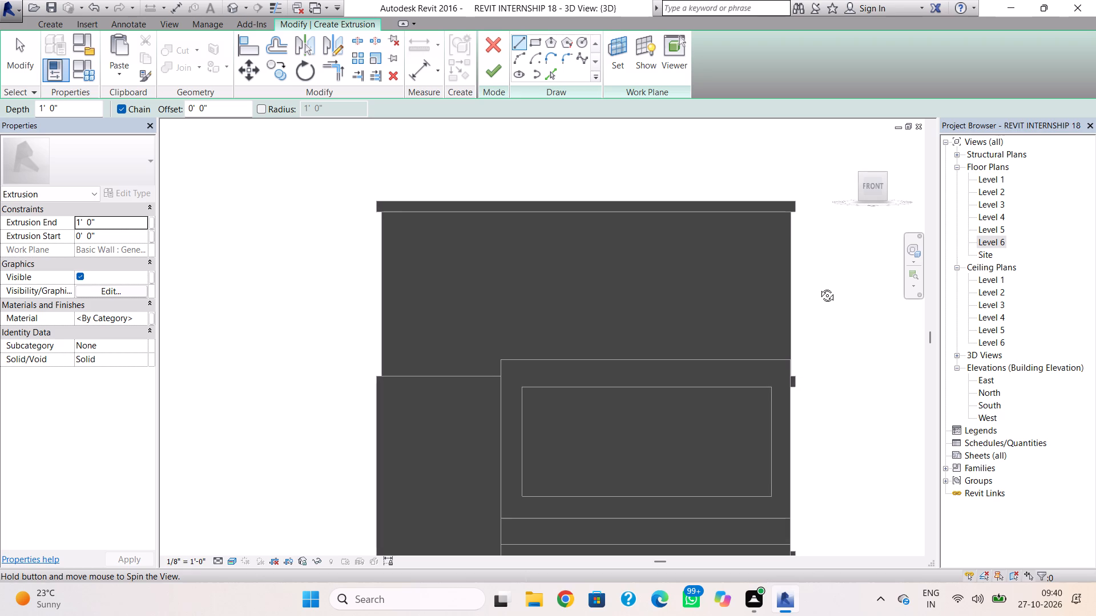
left_click(538, 48)
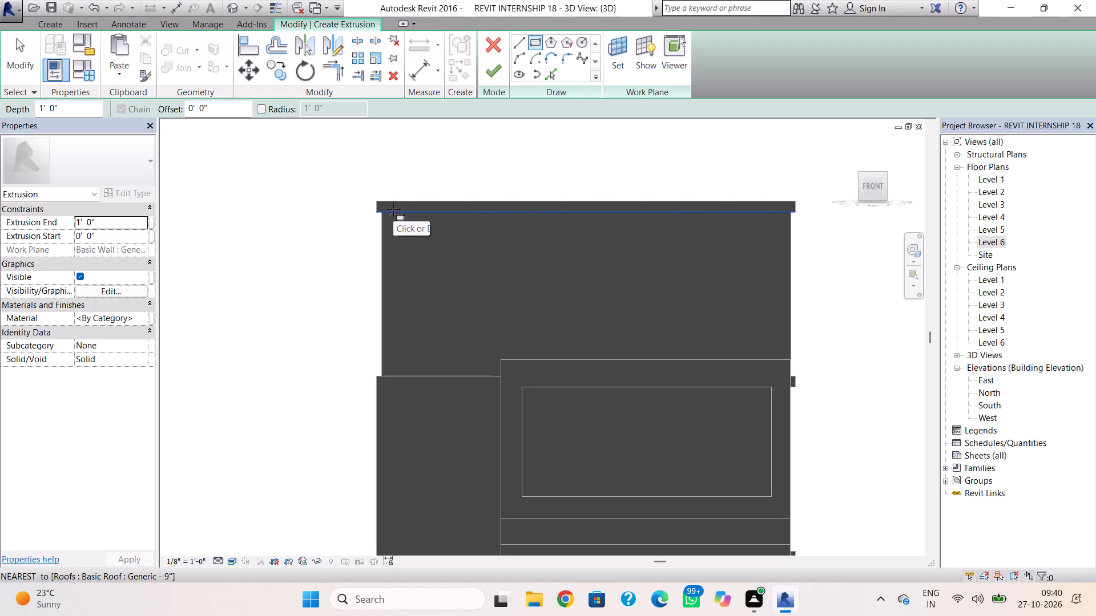
left_click(379, 202)
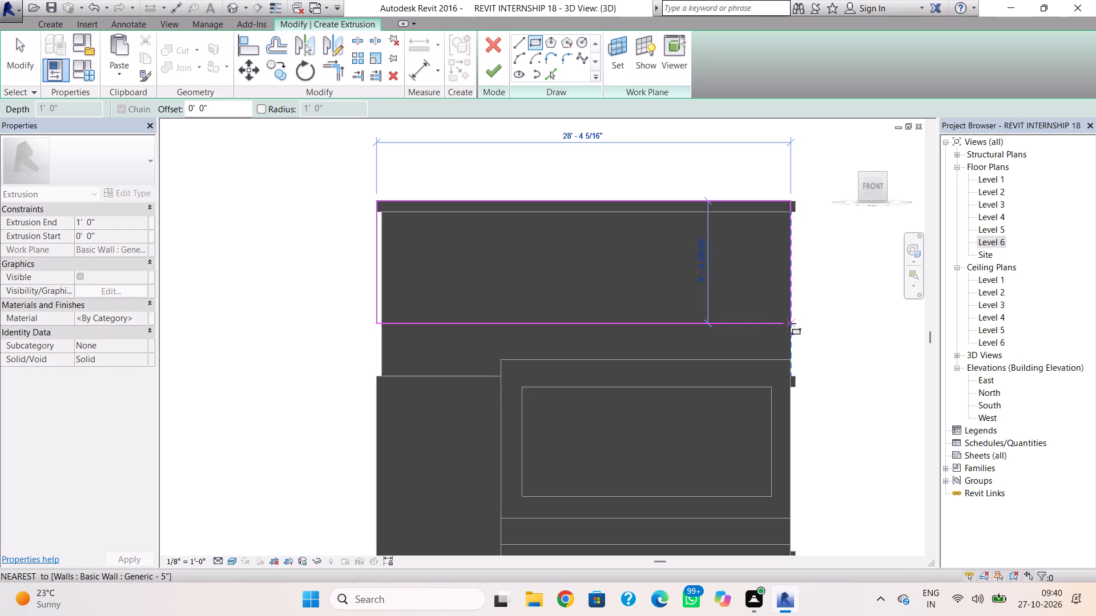
scroll(796, 322, "up", 3)
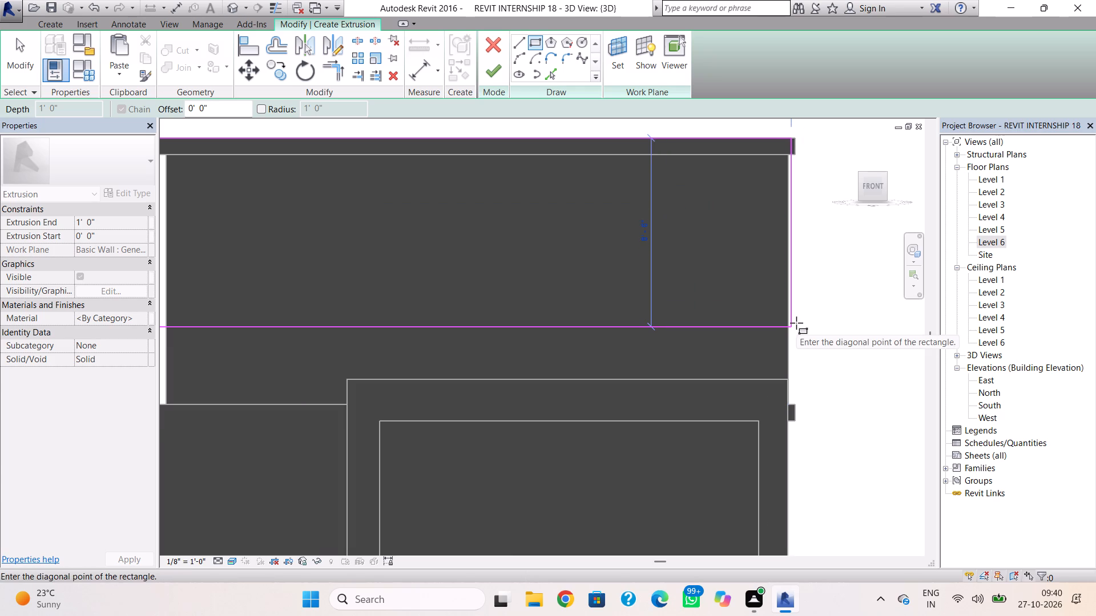
left_click(796, 323)
key("Escape")
key("Escape")
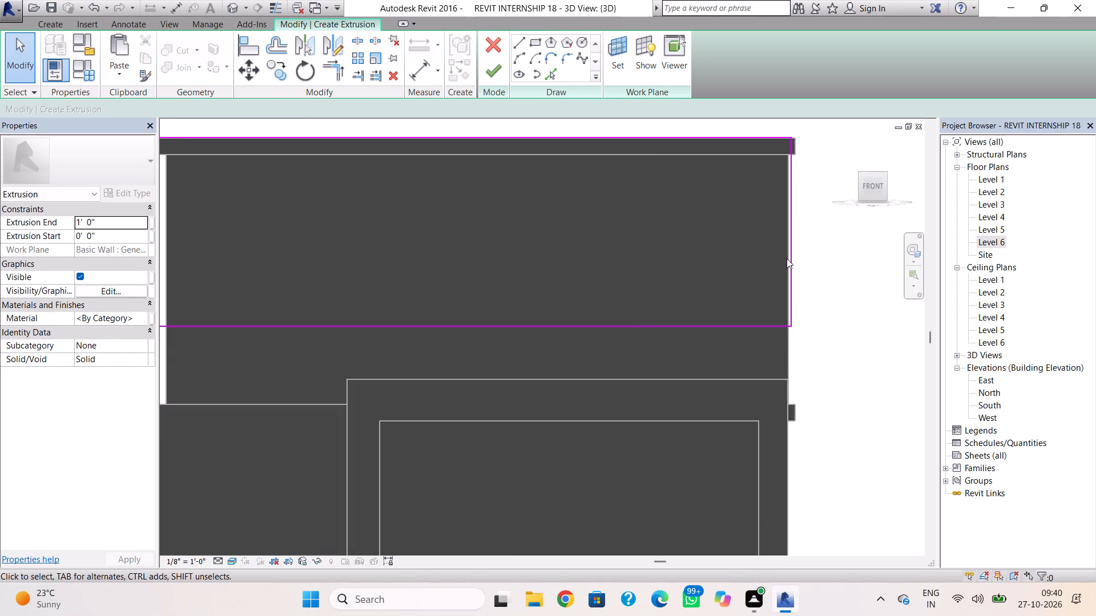
Nudge the outer extrusion rectangle's vertical side line into alignment with the end of the roof slab.
left_click(793, 261)
scroll(793, 262, "up", 2)
key("Right")
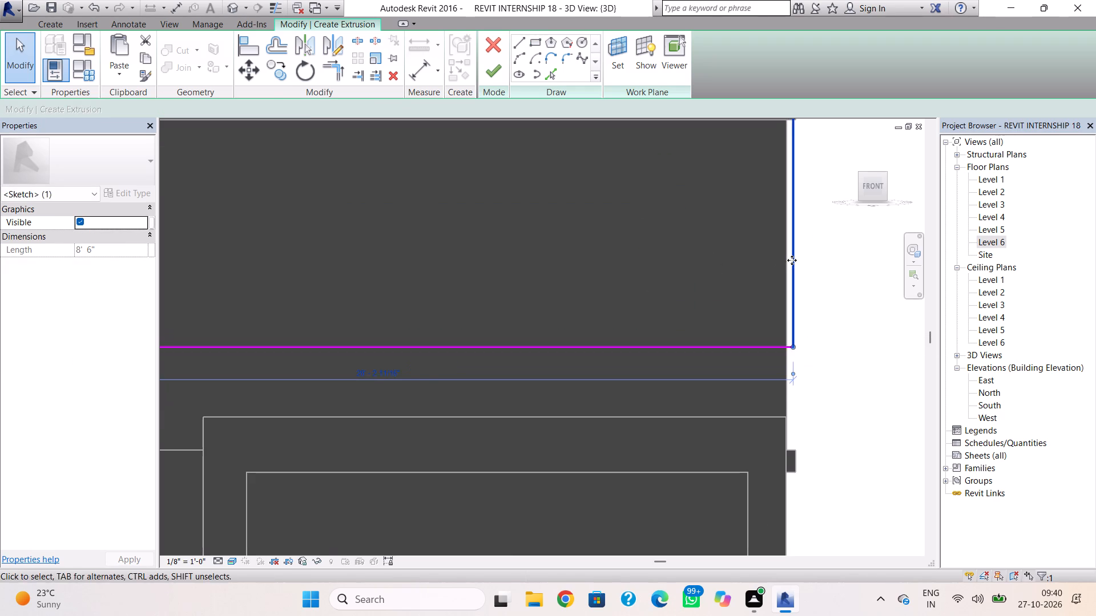
scroll(791, 261, "down", 1)
middle_click_drag(791, 274, 785, 319)
key("Right")
scroll(780, 223, "up", 3)
scroll(790, 145, "up", 3)
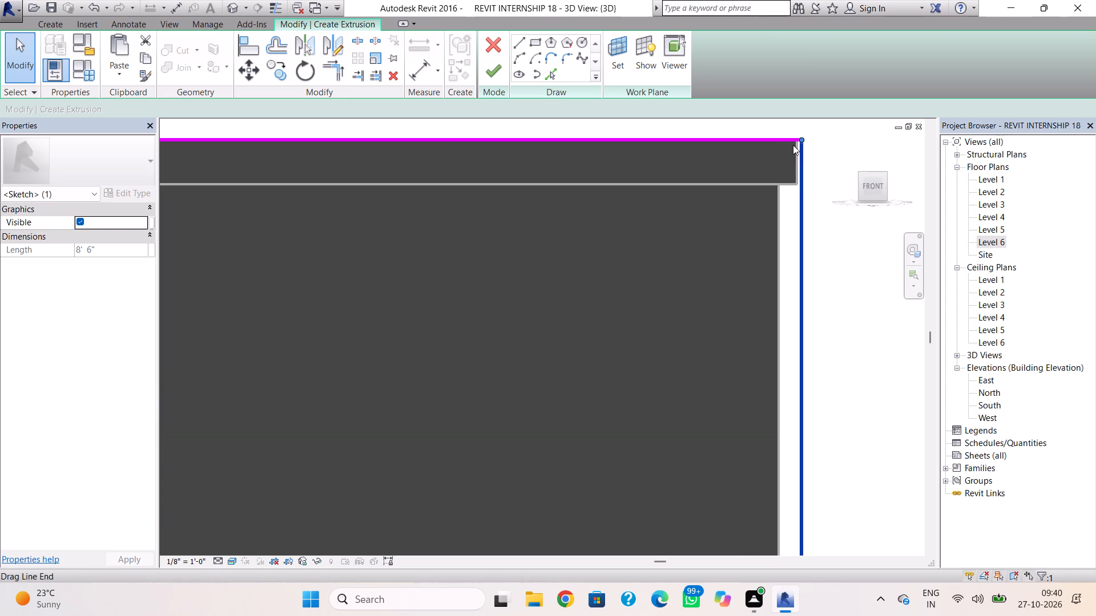
scroll(793, 145, "up", 2)
key("Left")
key("Left")
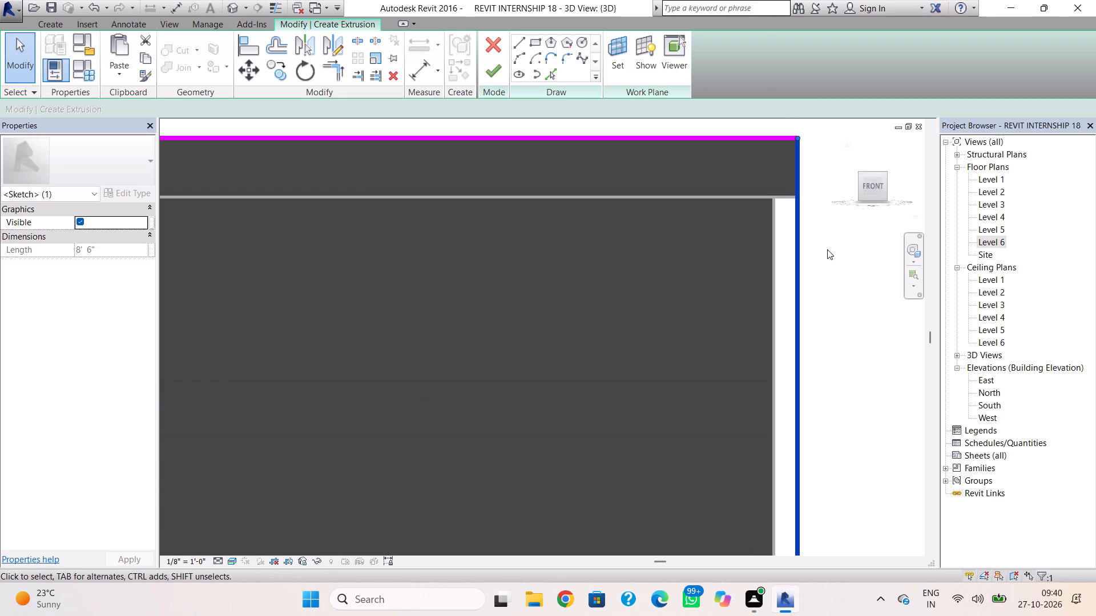
left_click(828, 251)
Sketch an inner rectangle about 26' 8" wide inside the outer one, starting just below the roof slab, to form a frame profile.
scroll(655, 254, "down", 4)
scroll(602, 256, "down", 3)
middle_click_drag(602, 256, 712, 256)
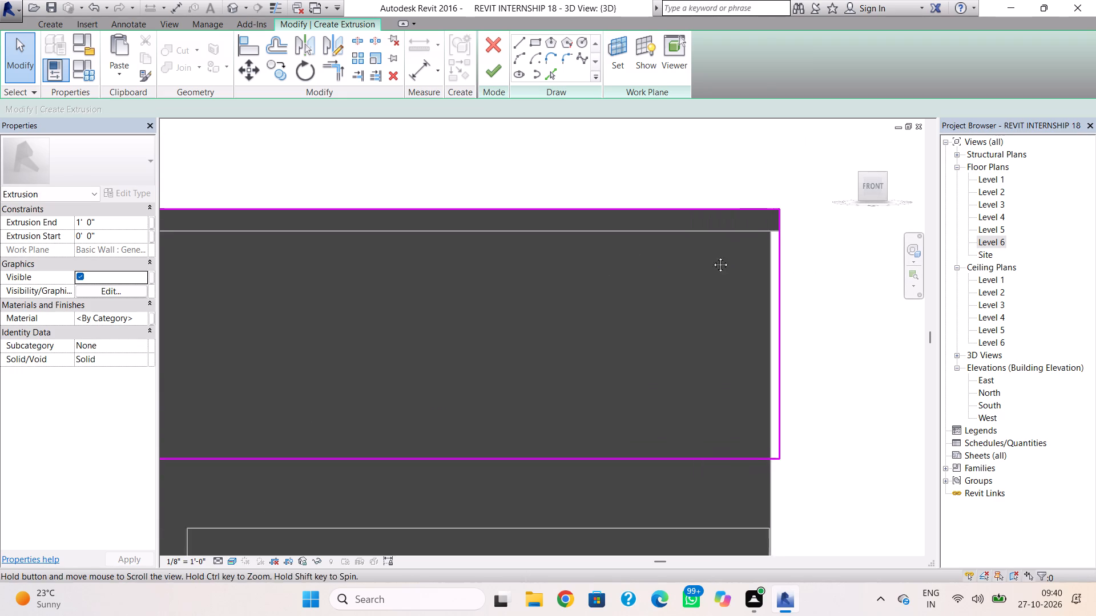
middle_click_drag(712, 256, 730, 259)
scroll(598, 248, "down", 1)
middle_click_drag(599, 249, 710, 253)
scroll(646, 262, "down", 1)
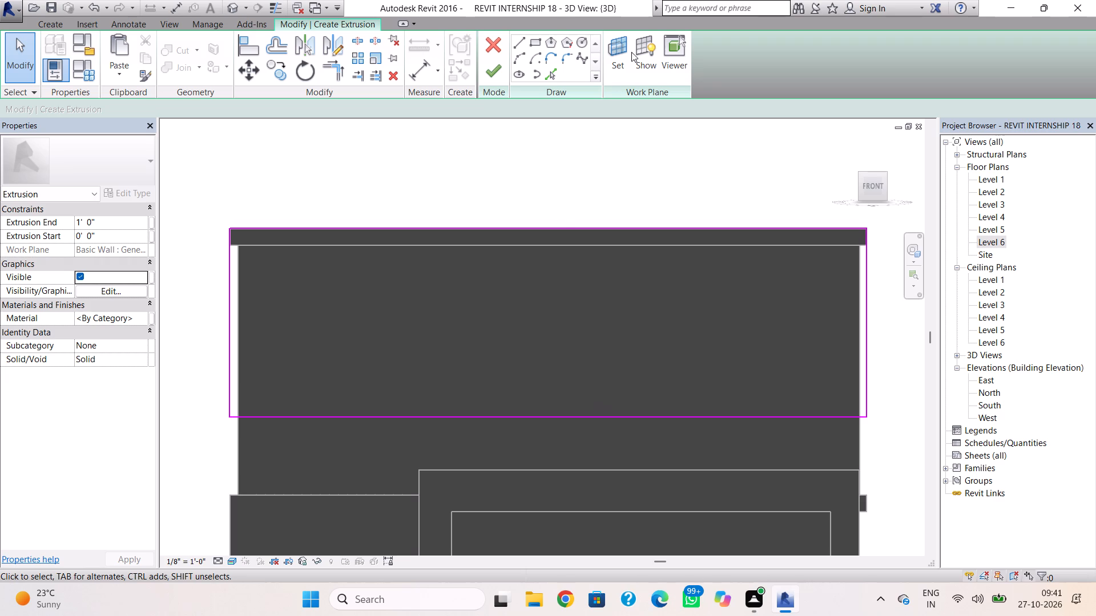
left_click(534, 38)
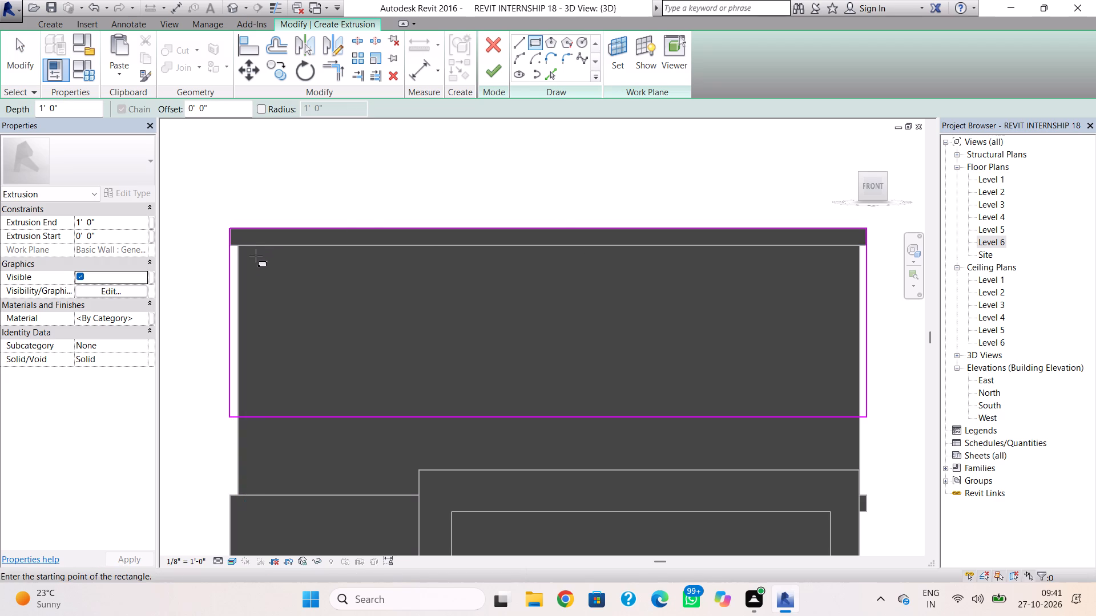
scroll(253, 256, "up", 3)
left_click(251, 250)
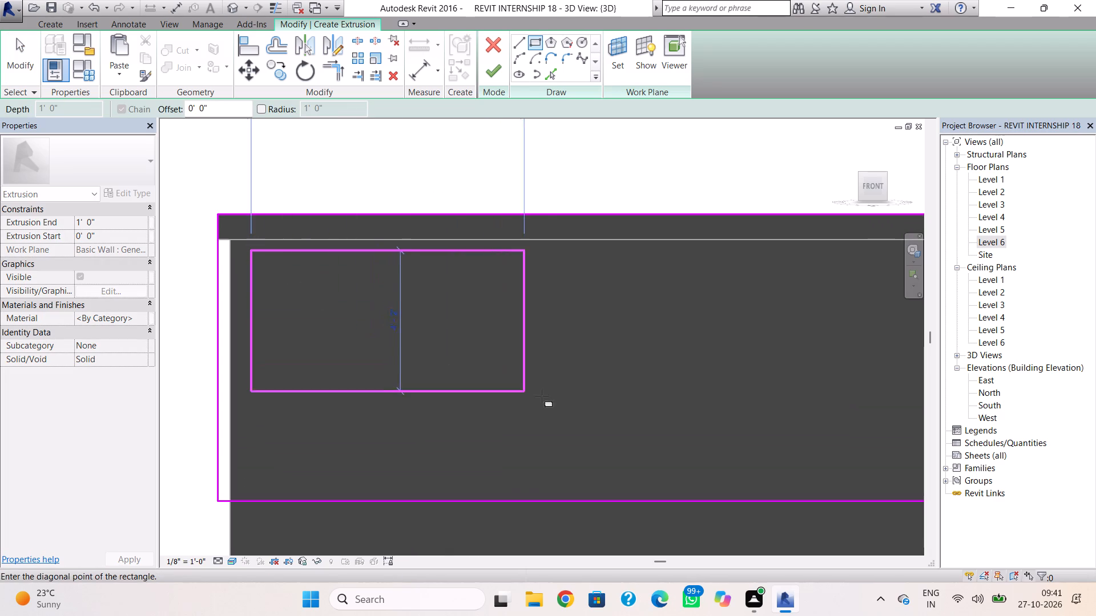
scroll(550, 403, "down", 3)
middle_click_drag(548, 402, 499, 363)
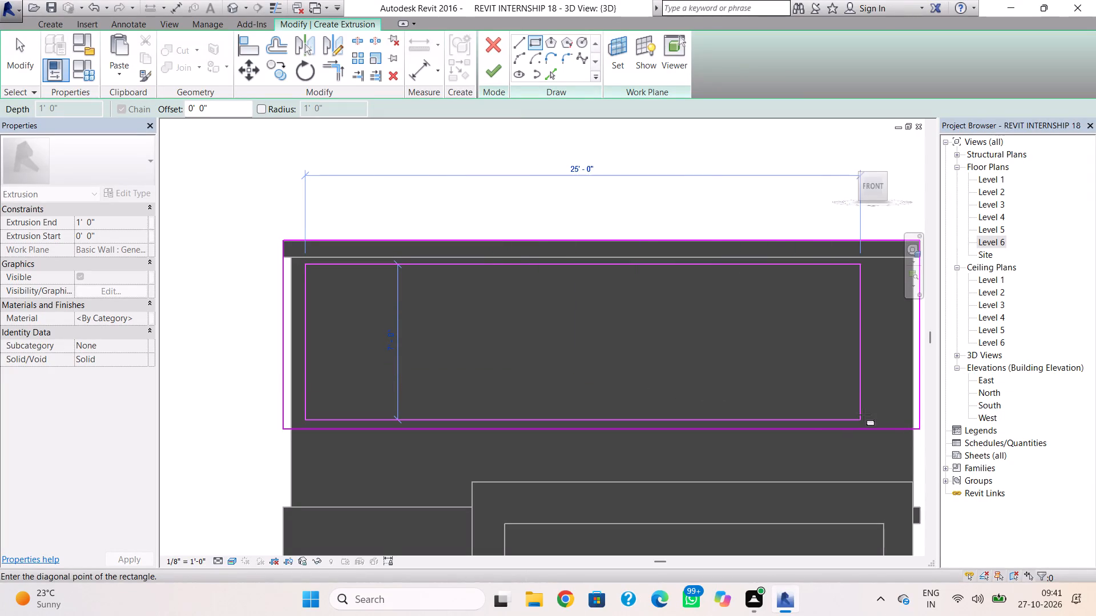
middle_click_drag(896, 415, 843, 415)
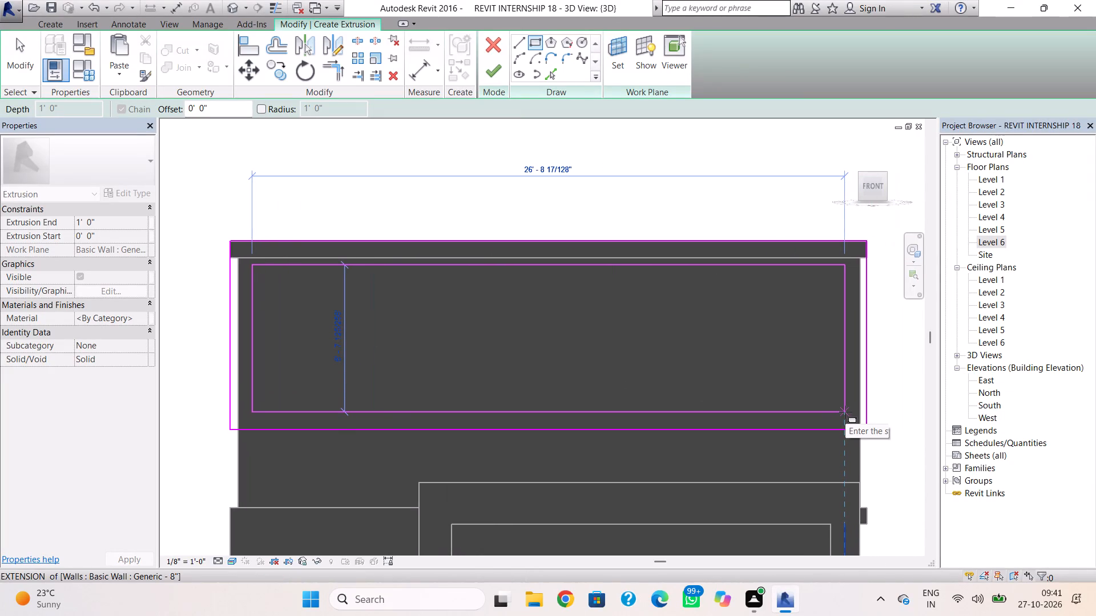
left_click(845, 412)
key("Escape")
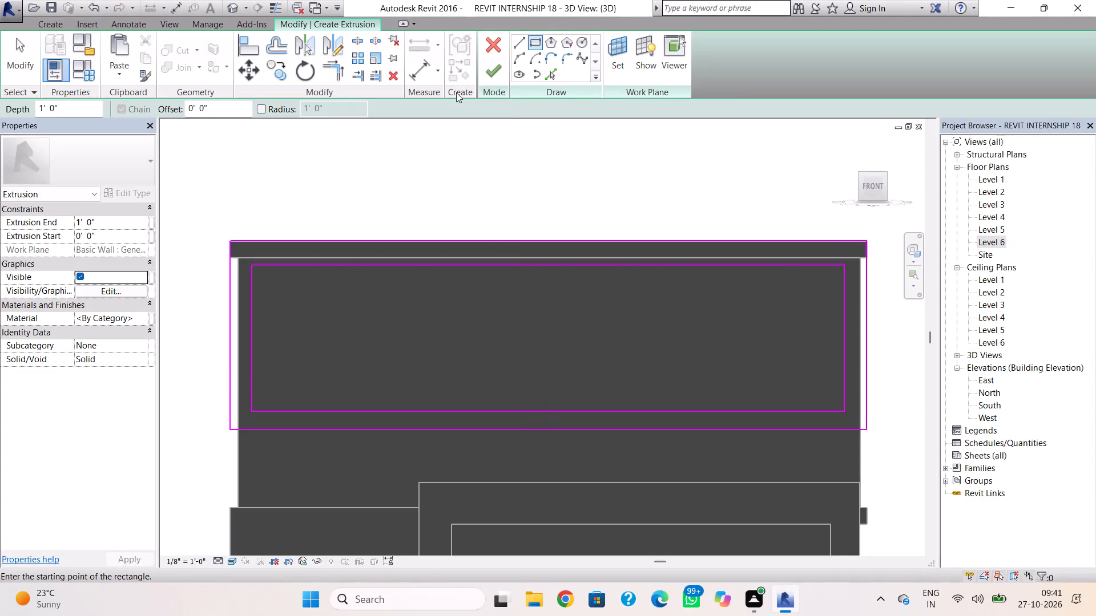
Complete the frame extrusion with its 1' 0" depth and finish the in-place model.
left_click(498, 65)
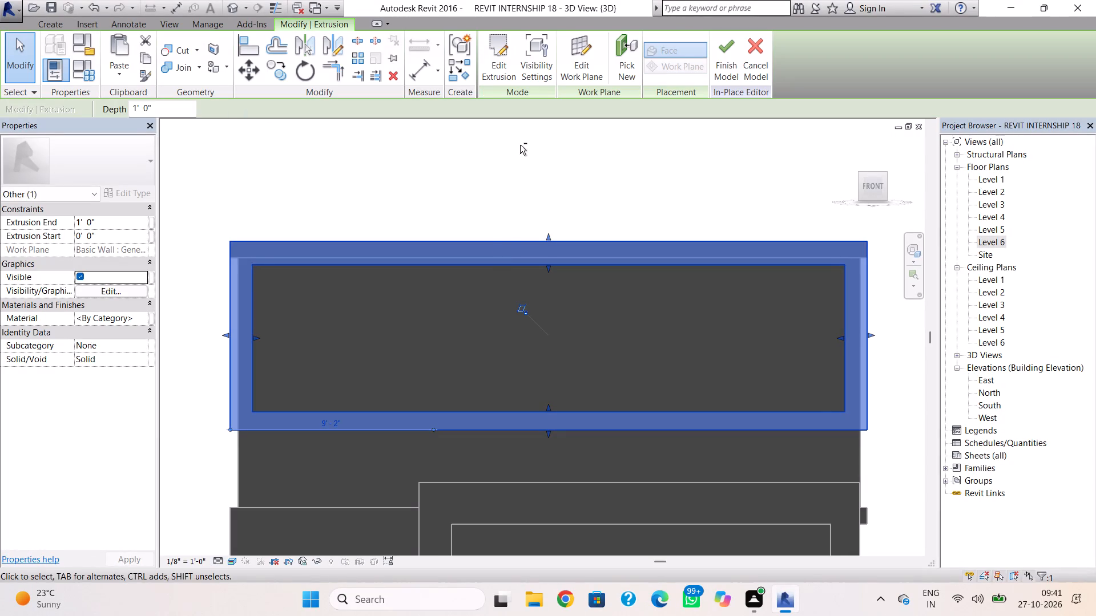
right_click_drag(521, 145, 619, 173, "shift")
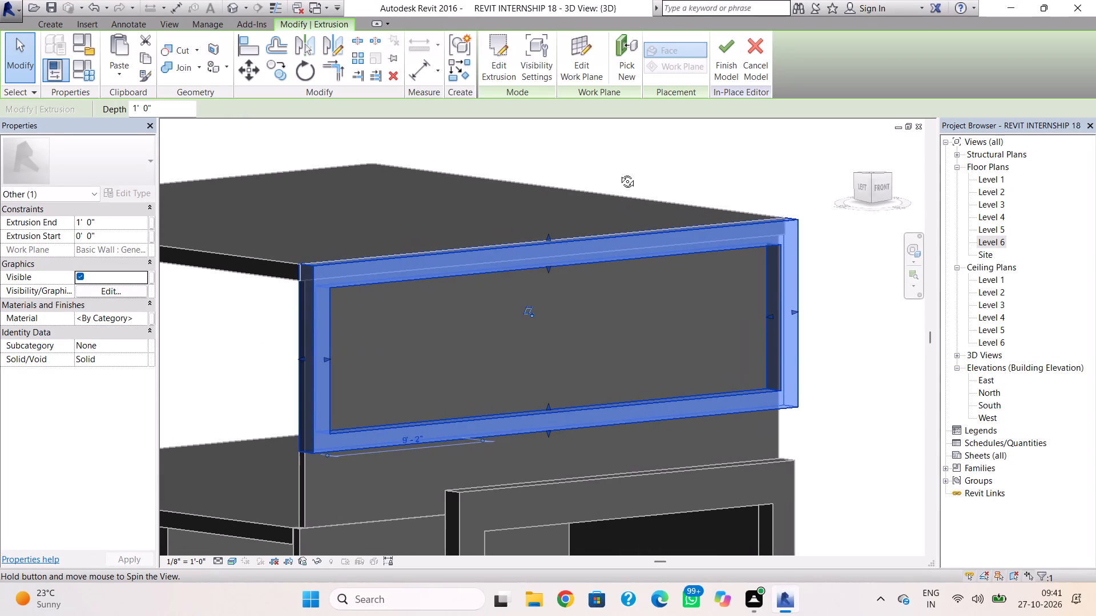
right_click_drag(619, 173, 609, 180, "shift")
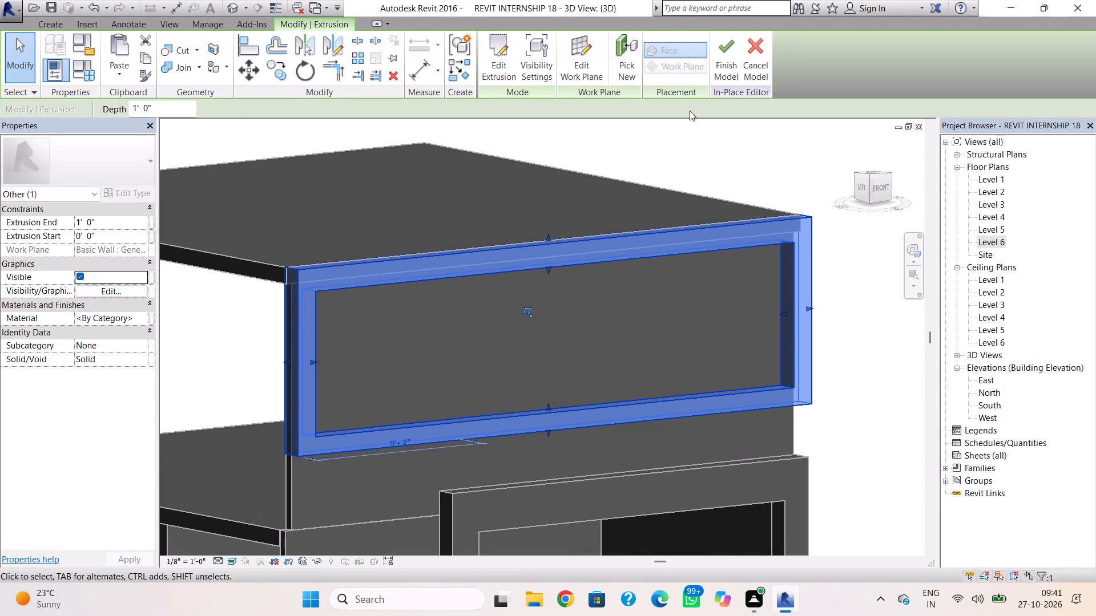
left_click(722, 55)
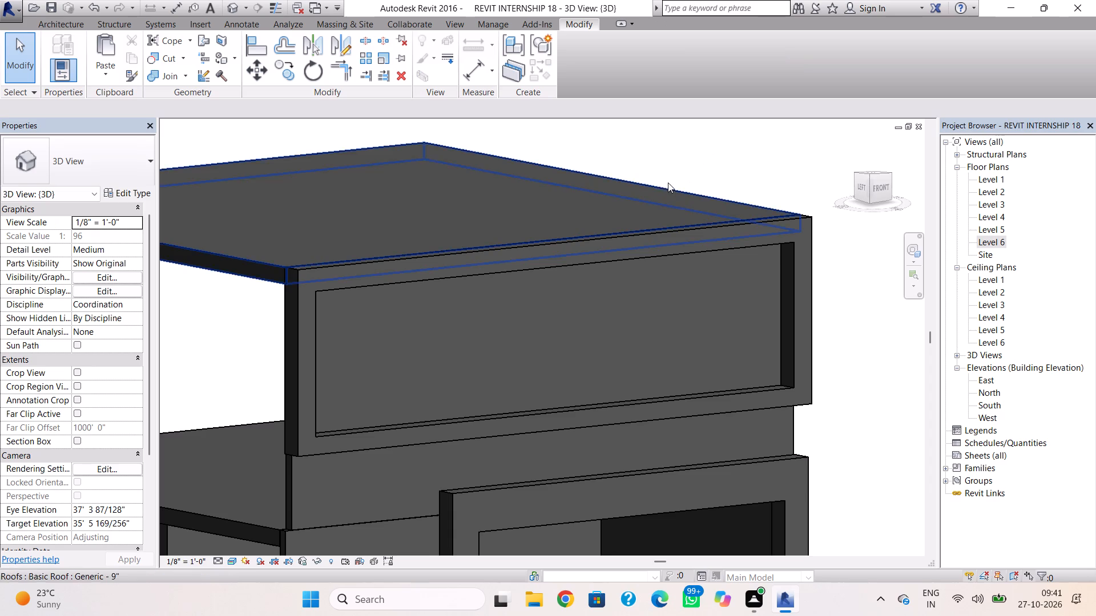
Edit the roof's footprint in the Level 6 plan, moving its rear boundary line to 8' 2" from the front line, and finish the sketch.
right_click_drag(669, 182, 633, 212, "shift")
double_click(765, 164)
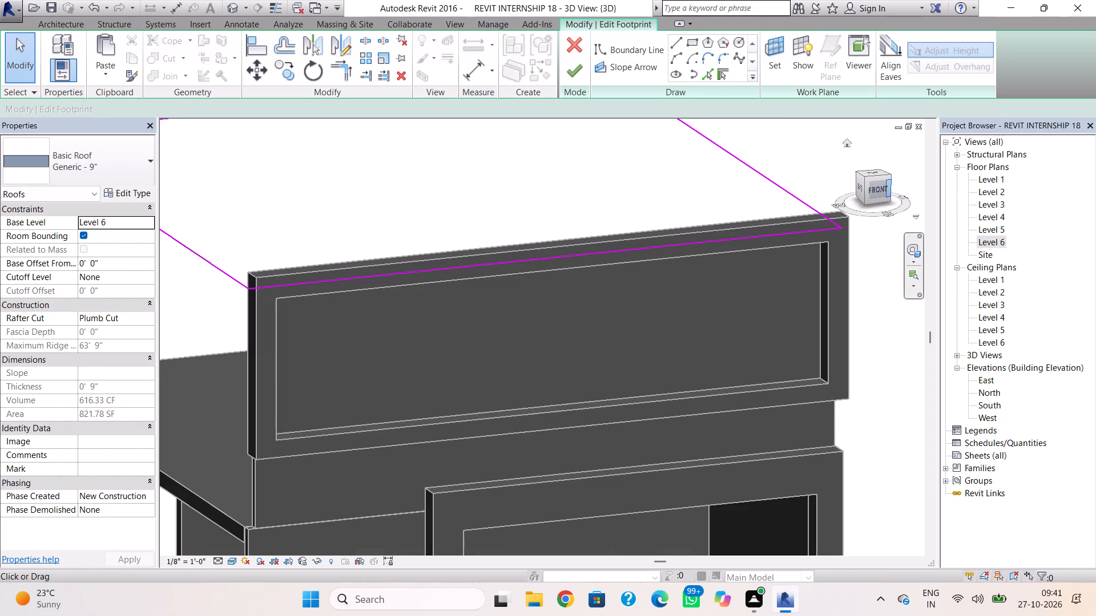
left_click(875, 170)
double_click(873, 172)
double_click(992, 240)
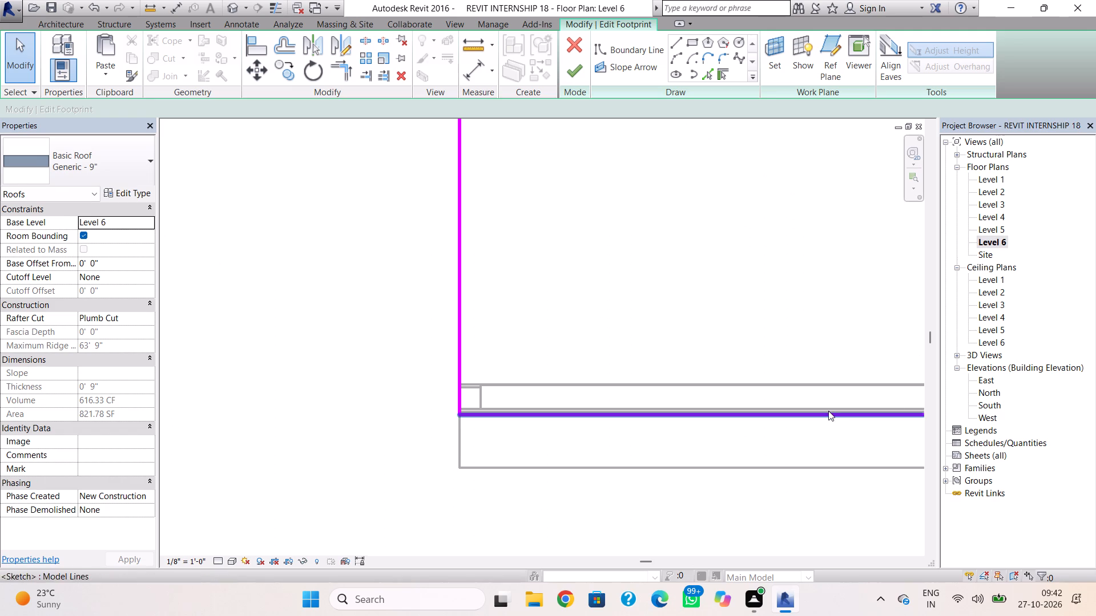
scroll(819, 322, "down", 7)
middle_click_drag(764, 336, 382, 455)
scroll(593, 407, "down", 4)
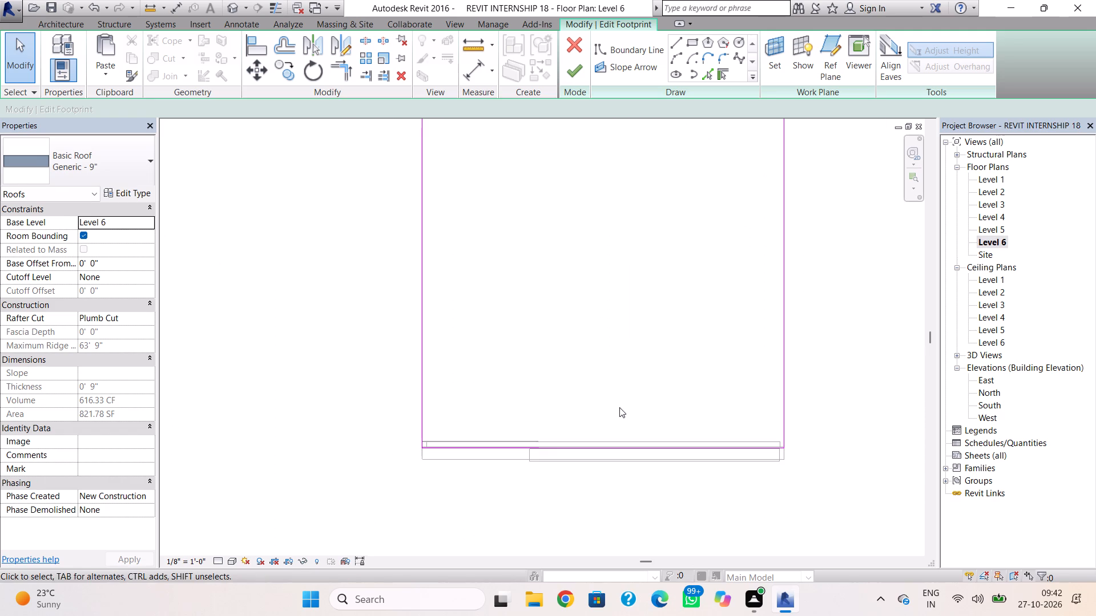
middle_click_drag(619, 407, 610, 450)
scroll(620, 407, "down", 1)
left_click(627, 171)
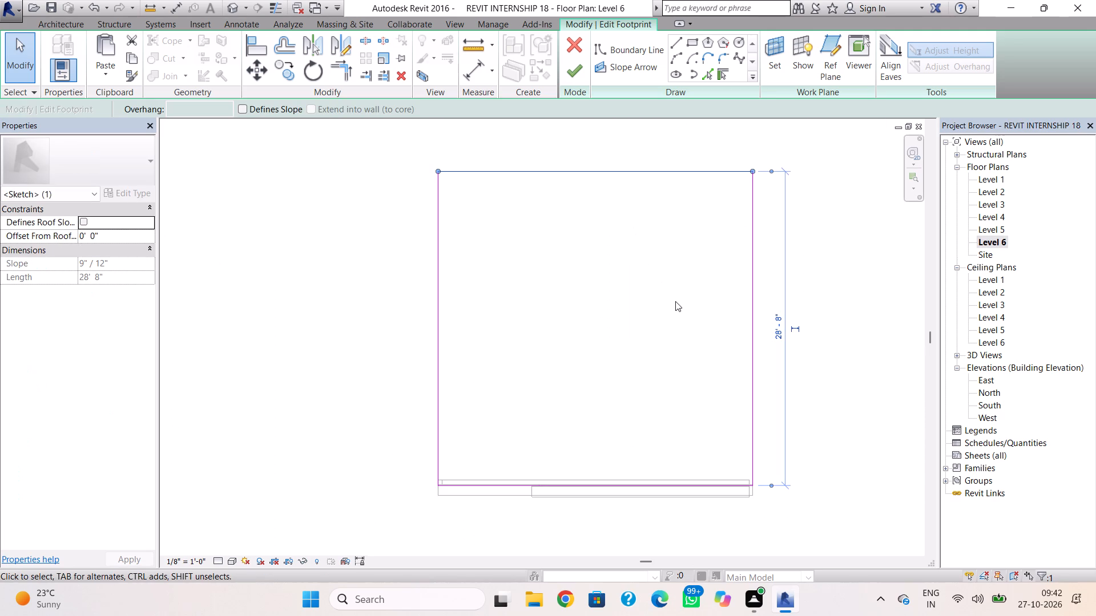
key("Down")
key("Down")
key("Down")
key("Down")
key("Down")
key("Down")
key("Down")
key("Down")
key("Down")
key("Down")
key("Down")
key("Down")
key("Down")
key("Down")
key("Down")
key("Down")
key("Down")
key("Down")
key("Down")
key("Down")
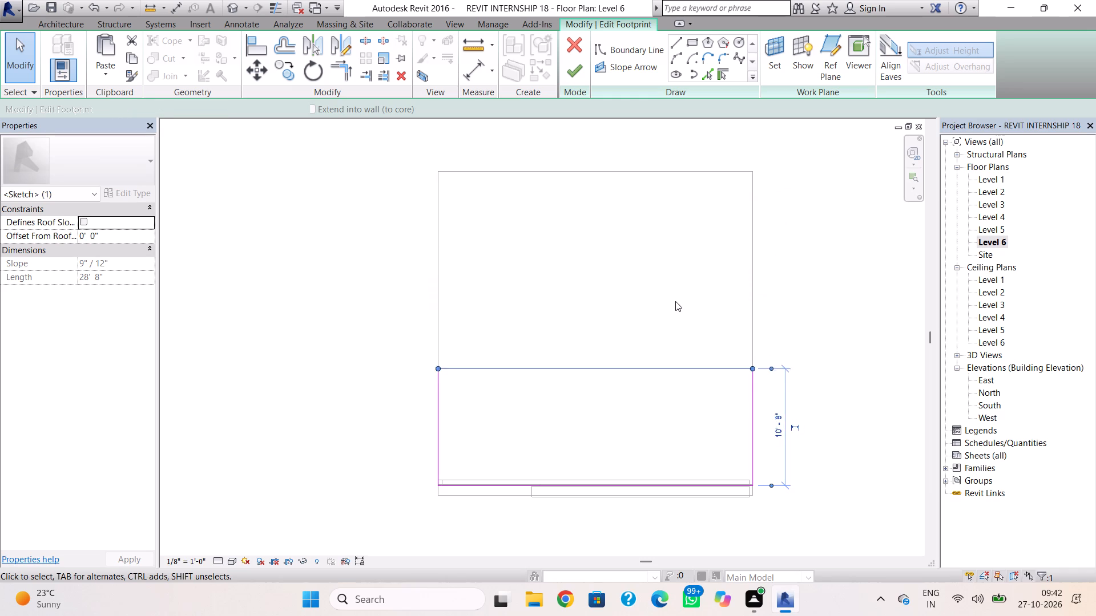
key("Down")
key("Down")
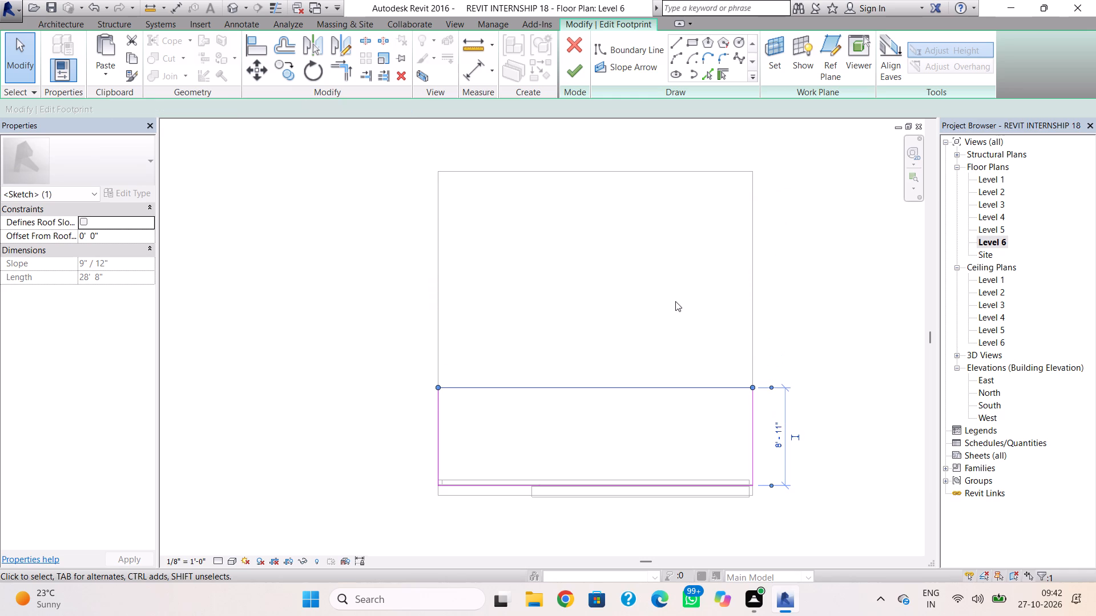
key("Down")
key("Down")
key("Down")
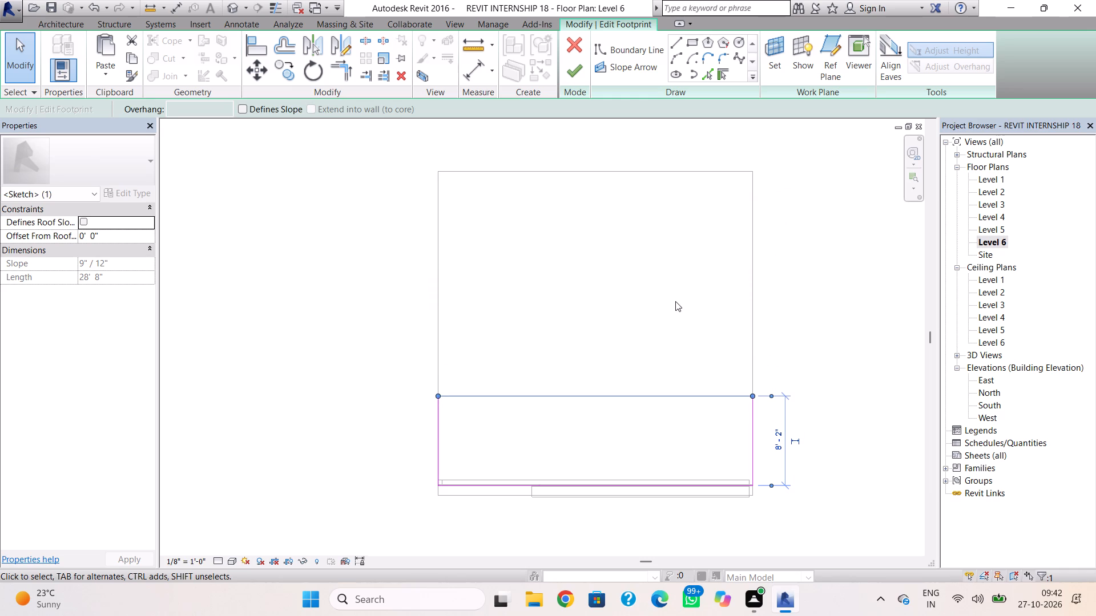
left_click(581, 73)
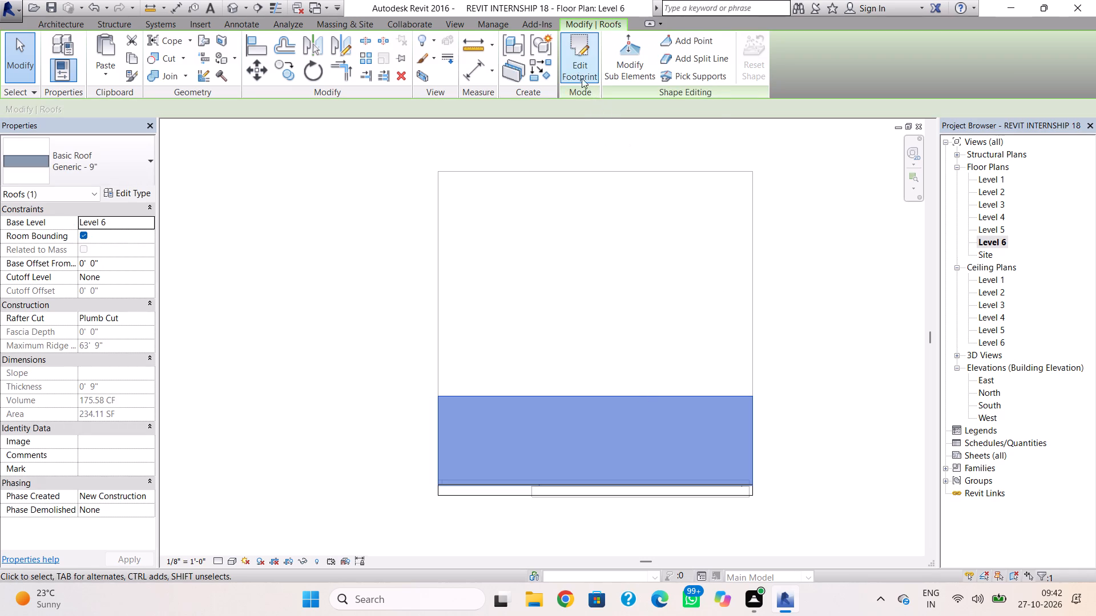
Reopen the roof footprint and sketch three narrow, spaced rectangles about 7' 8" long from the rear boundary to the front wall's inner face.
left_click(574, 55)
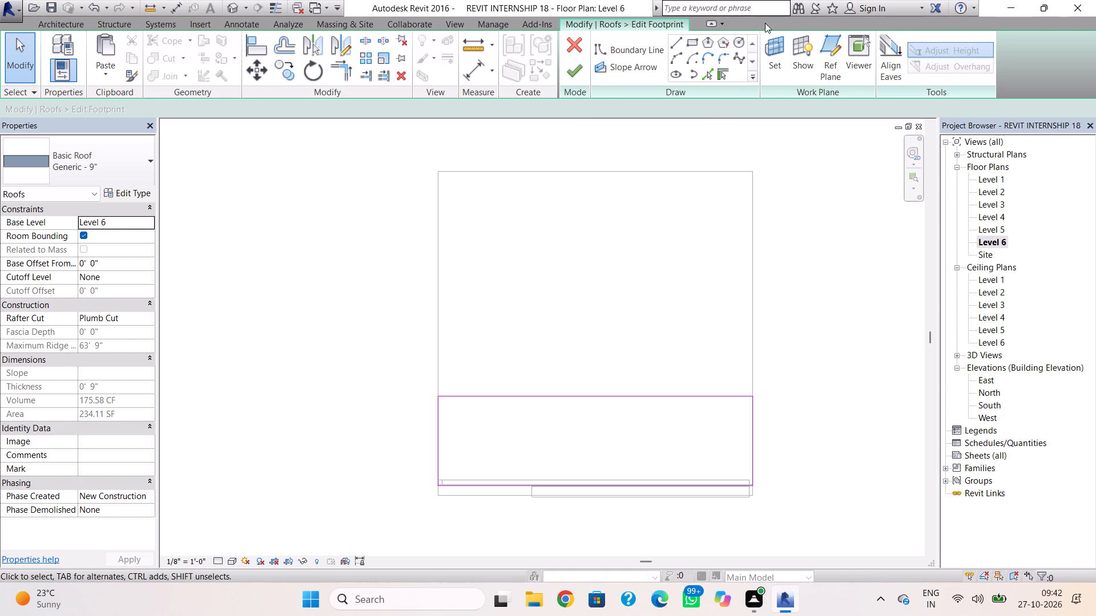
left_click(699, 49)
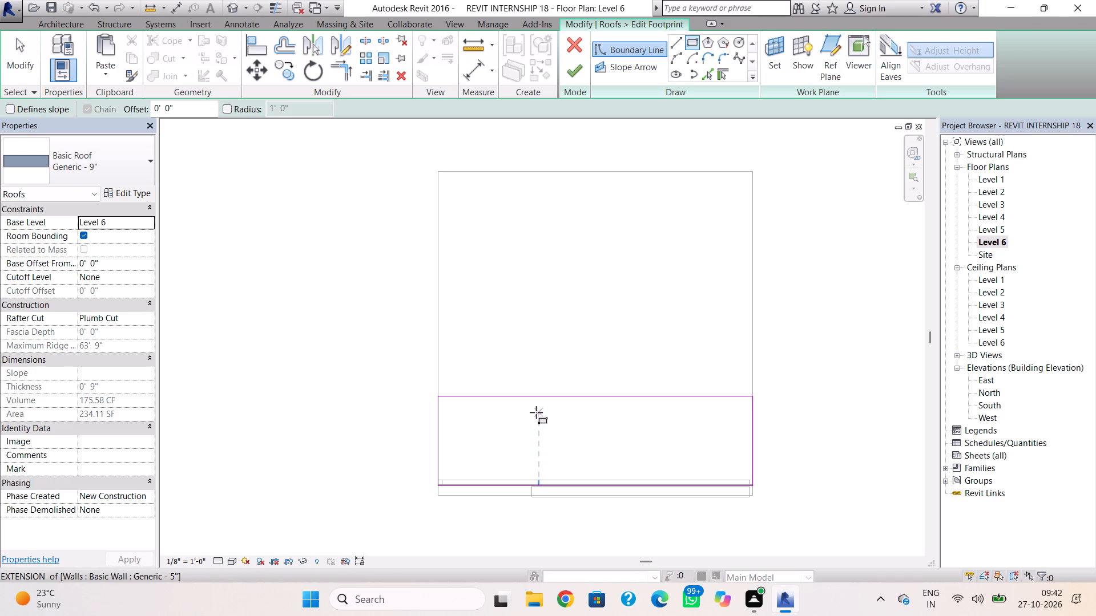
left_click_drag(531, 402, 532, 410)
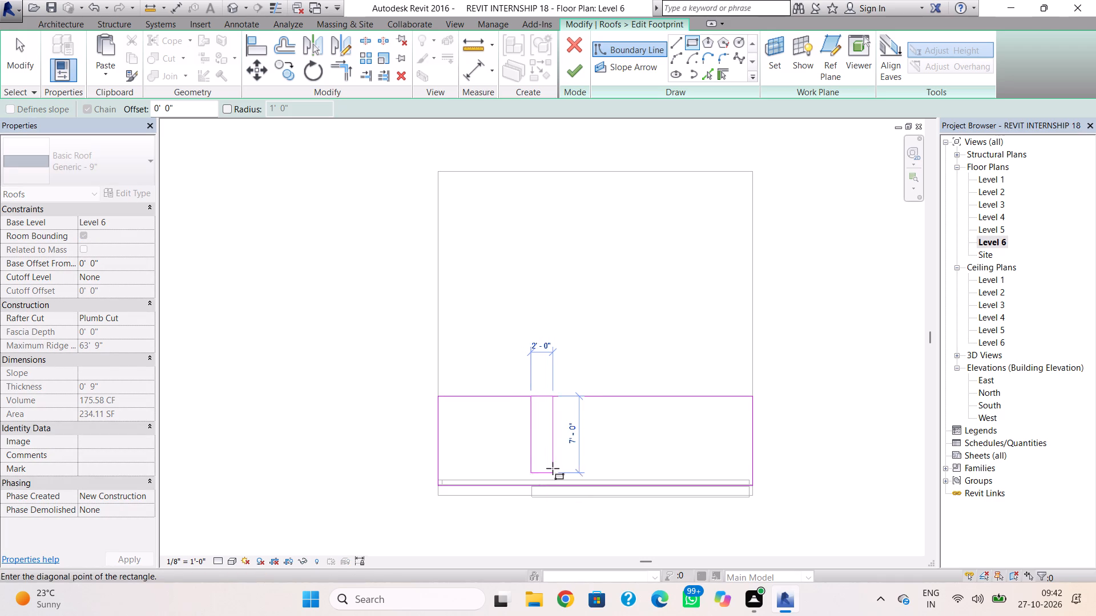
scroll(562, 457, "up", 4)
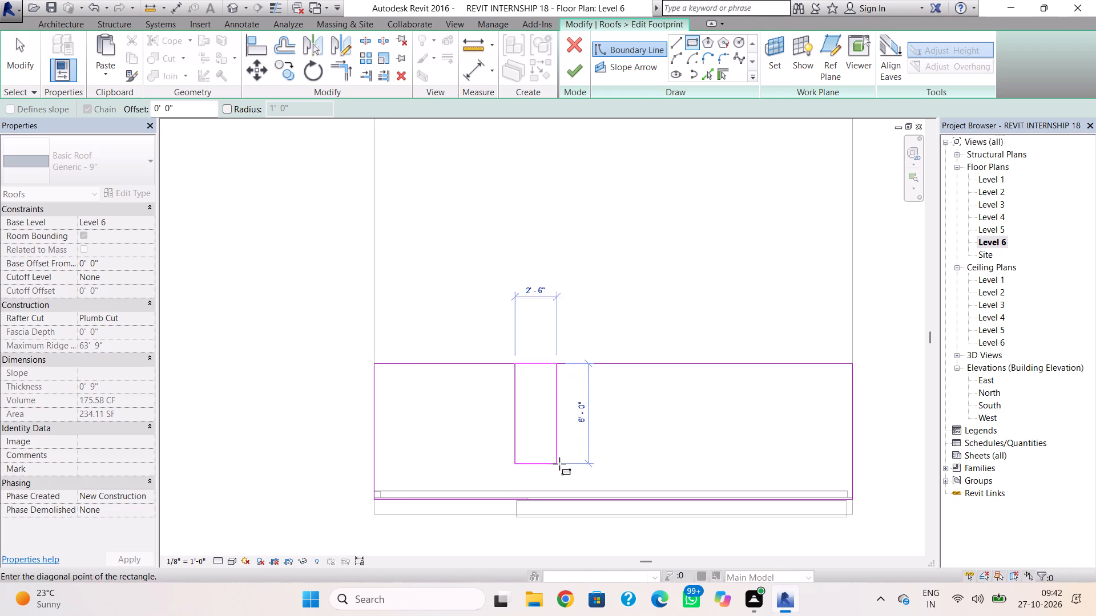
left_click(530, 494)
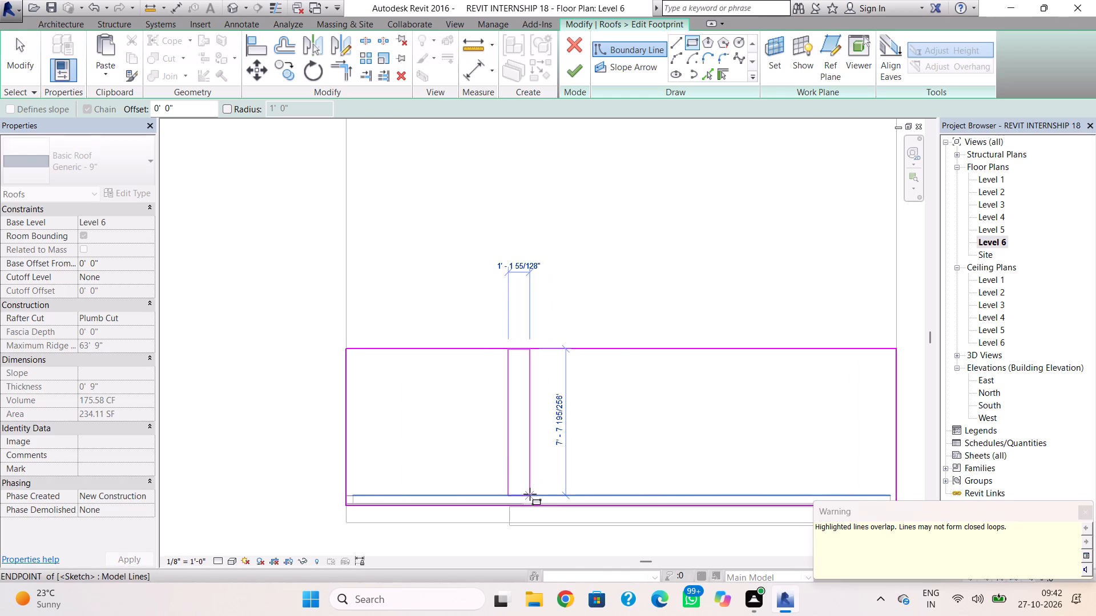
key("Escape")
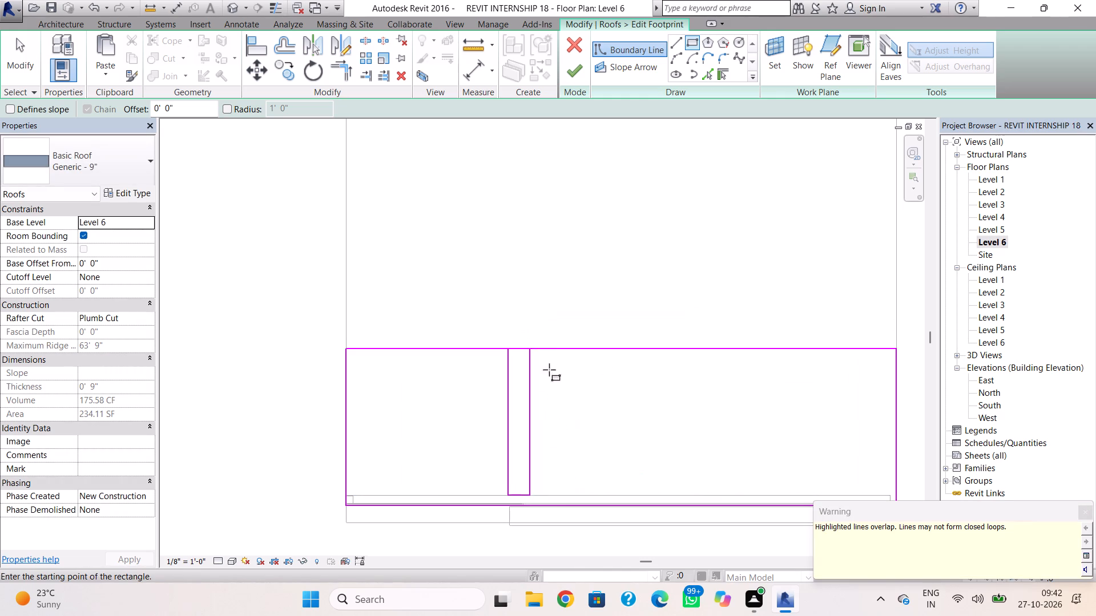
left_click(546, 351)
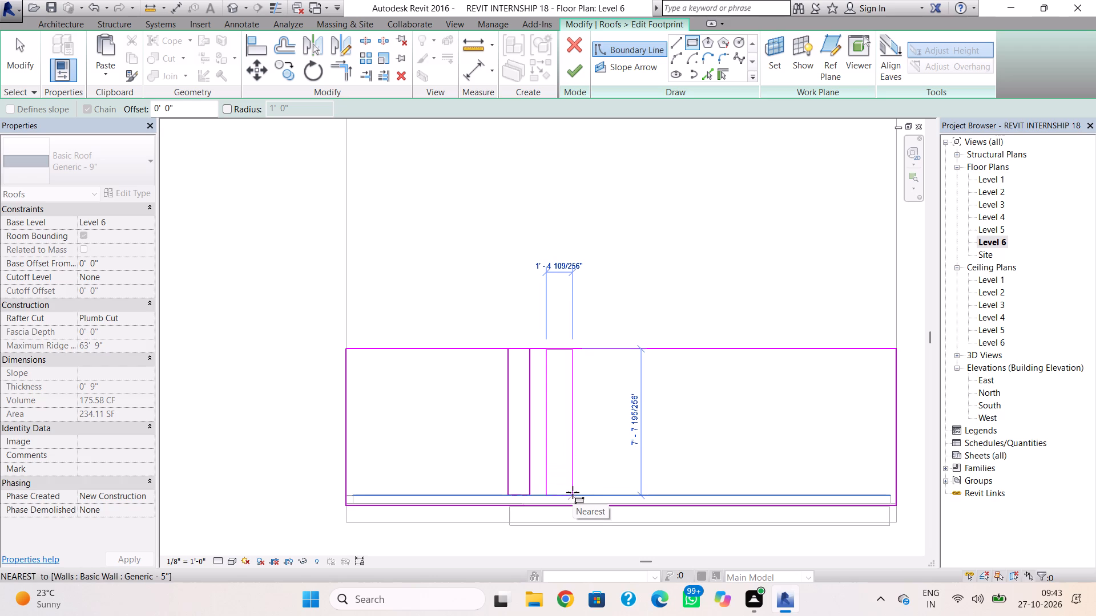
left_click(570, 492)
key("Escape")
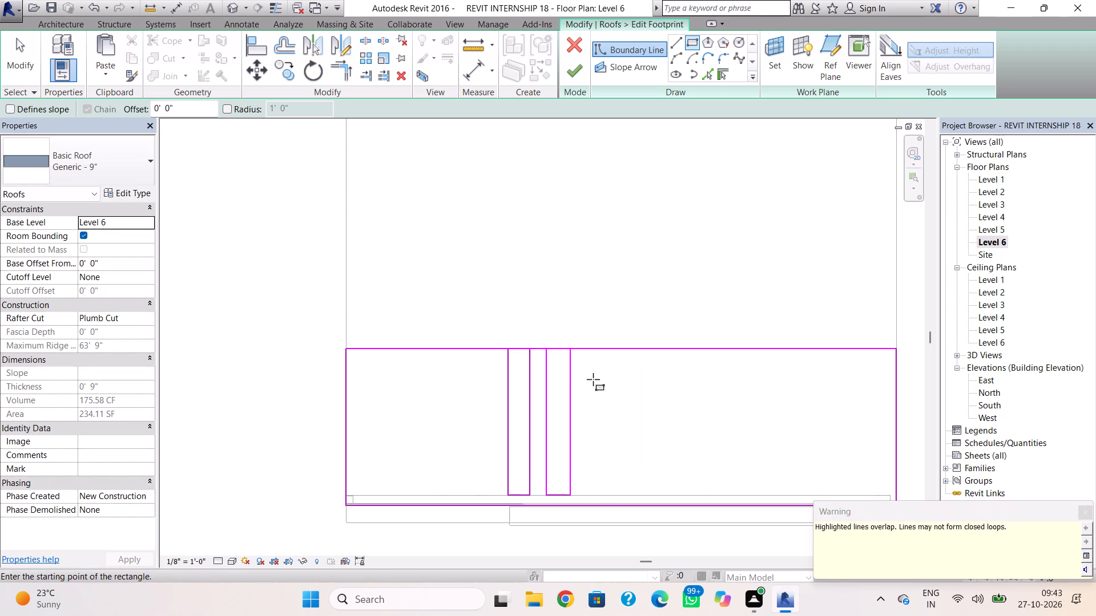
left_click(584, 351)
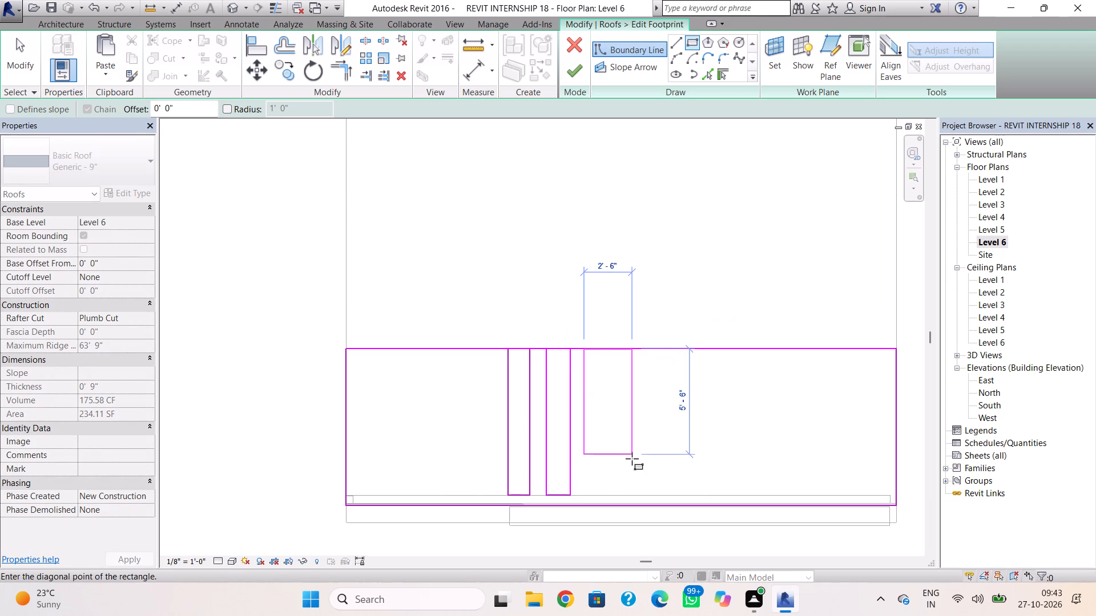
left_click(610, 496)
key("Escape")
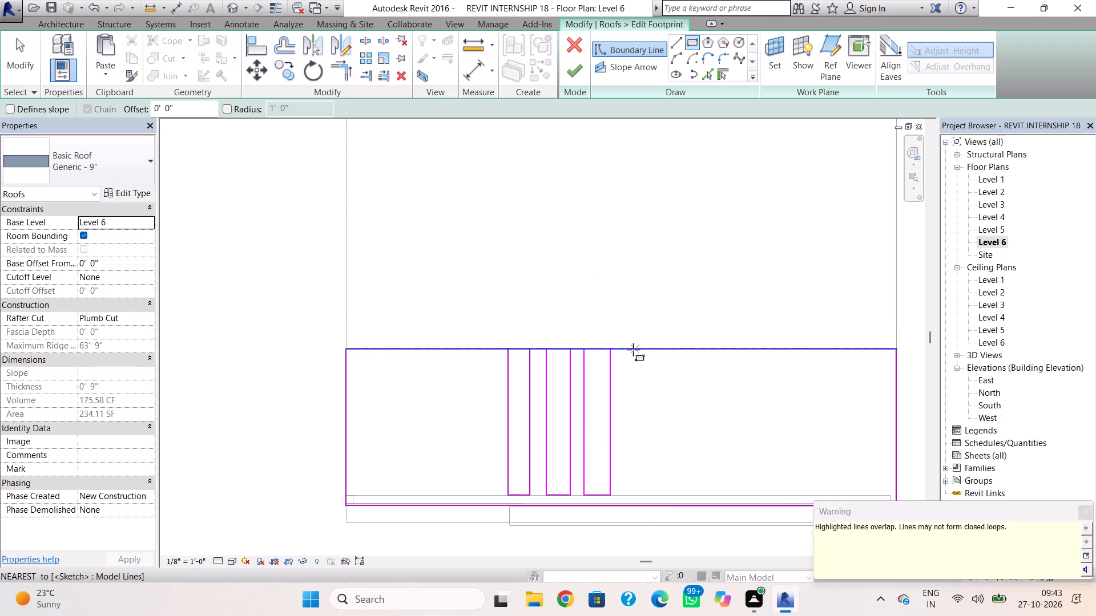
Sketch three more spaced rectangles about 1' 6", 1' 9" and 1' 10" wide and 7' 8" long, continuing the slot row from the rear boundary.
scroll(626, 351, "up", 2)
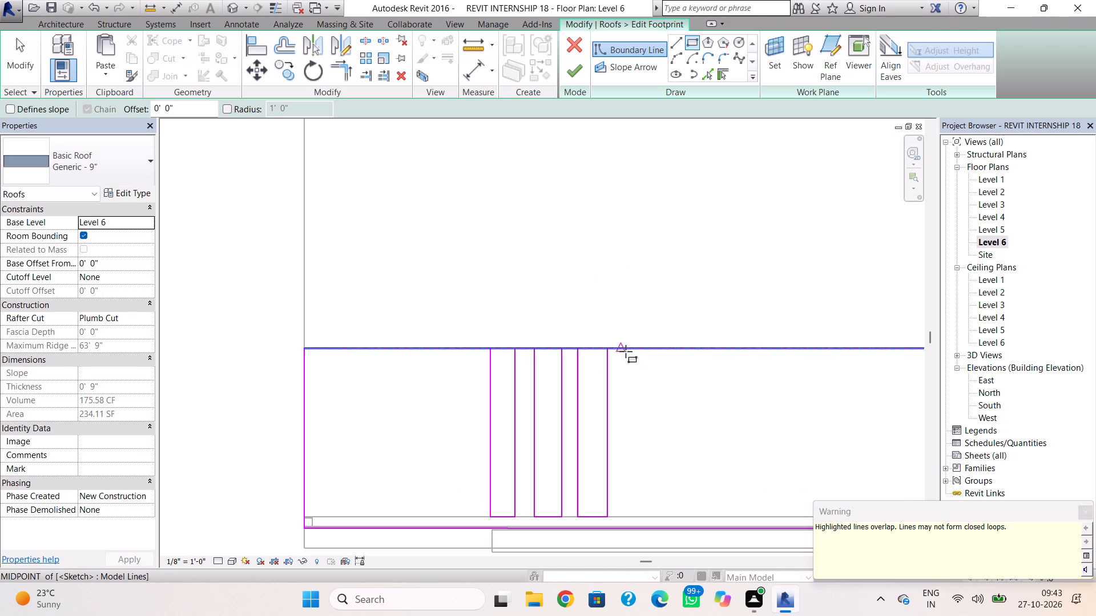
left_click(623, 349)
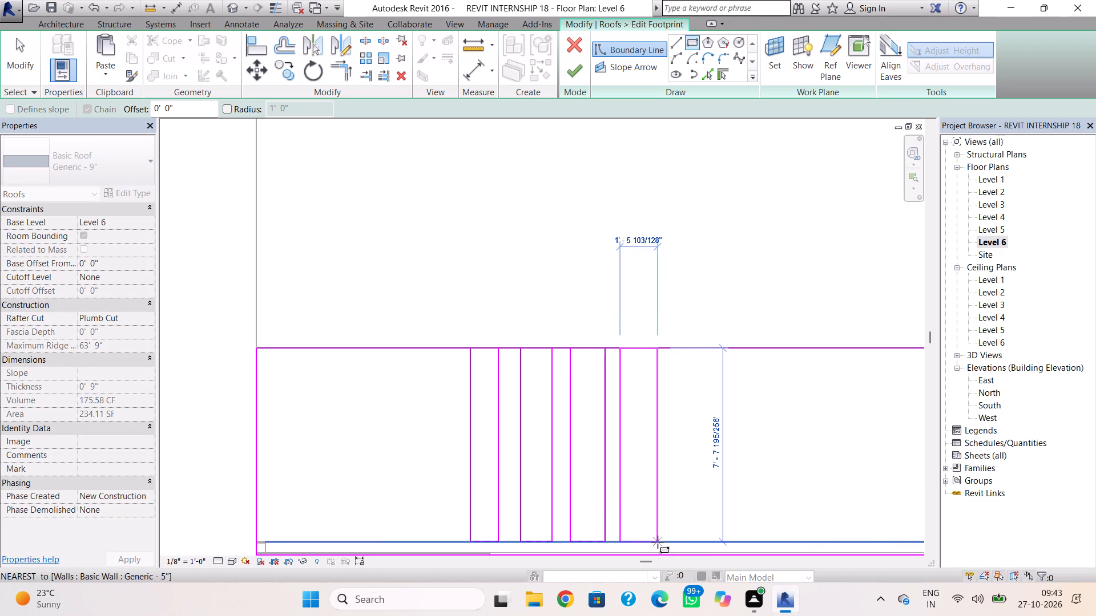
left_click(658, 542)
left_click(671, 348)
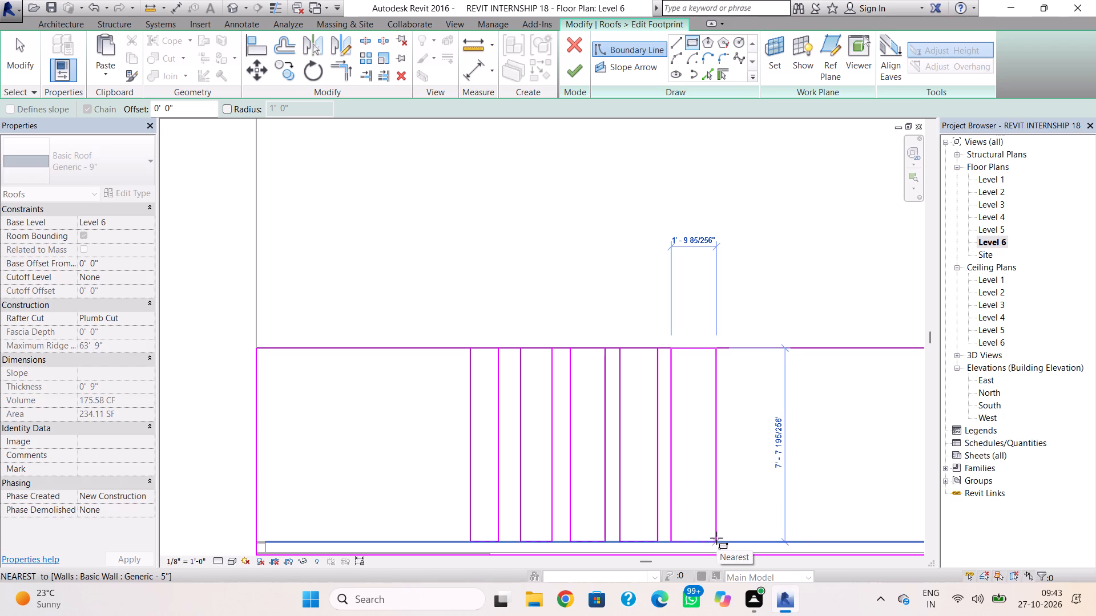
left_click(716, 538)
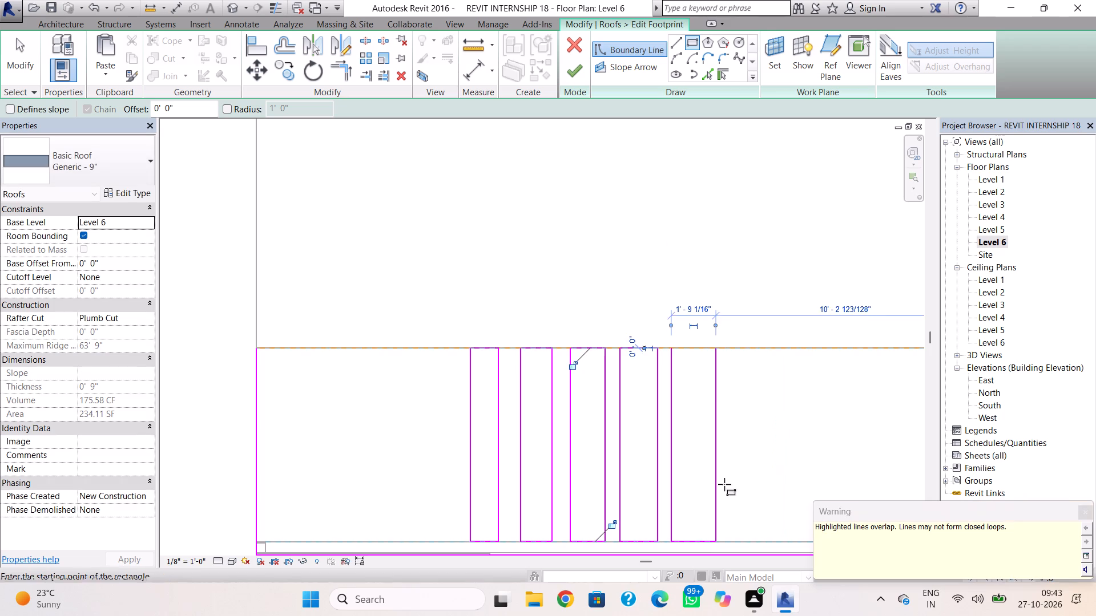
key("Escape")
left_click(731, 350)
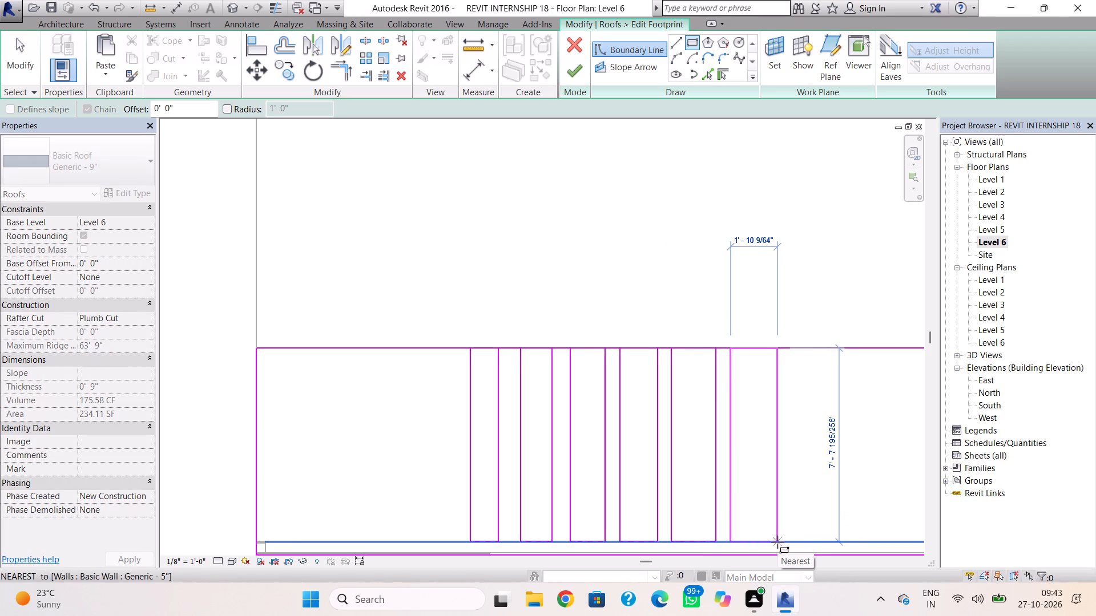
left_click(777, 542)
key("Escape")
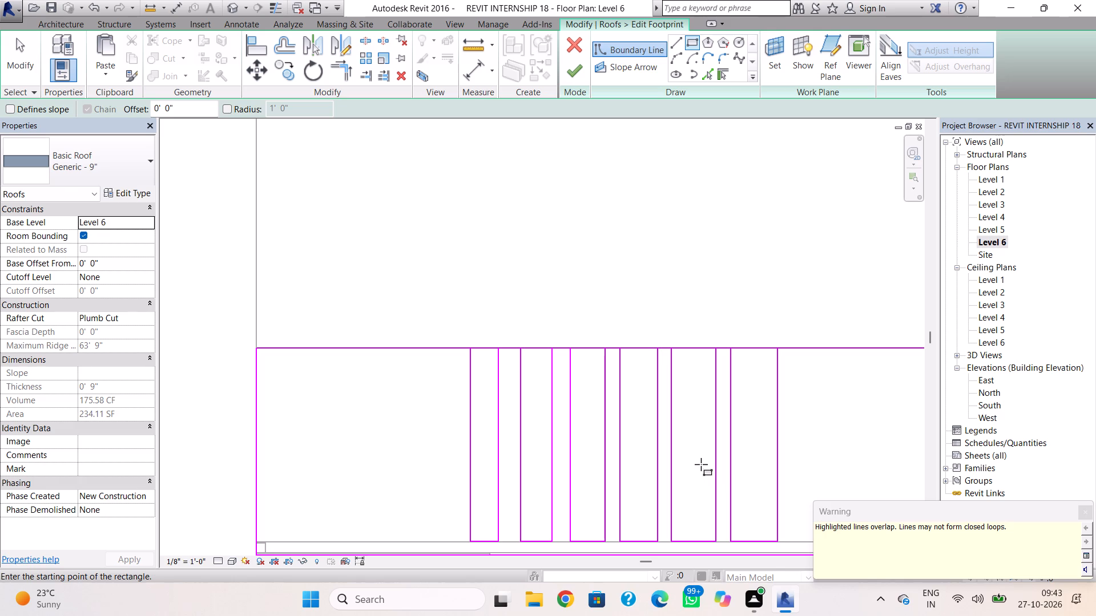
key("Escape")
key("Escape")
Delete the roof's full-width rear boundary line and the rear edge of each of the six slot rectangles.
left_click(801, 354)
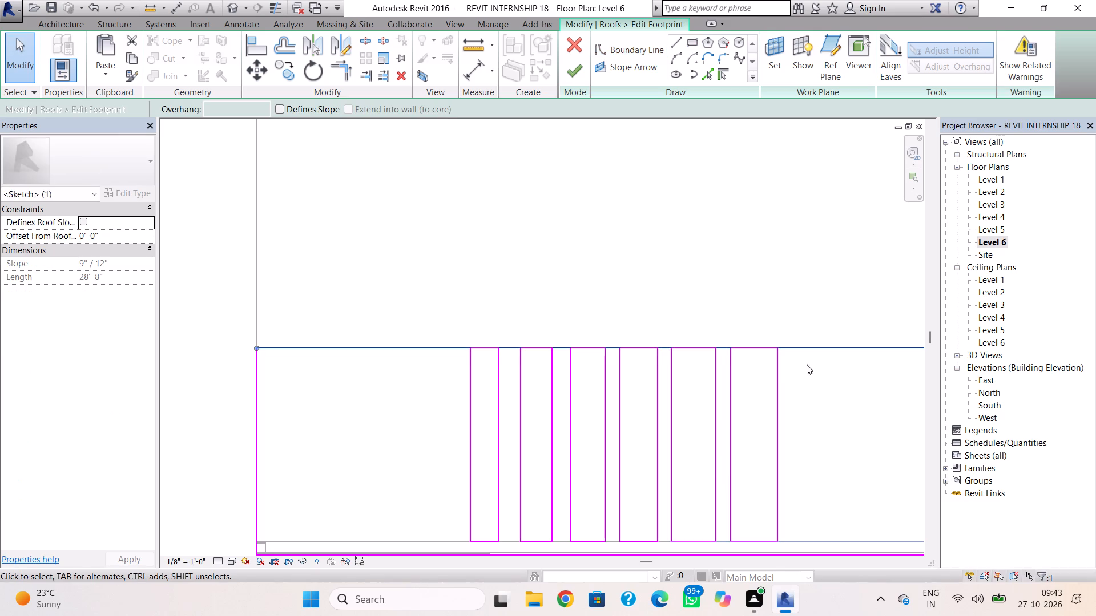
key("Delete")
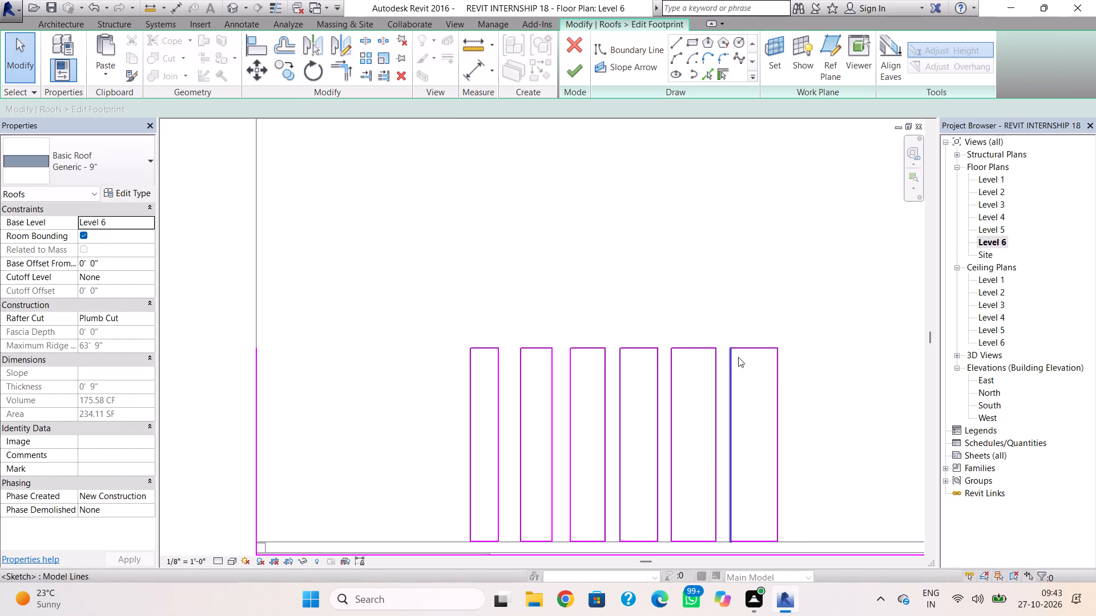
left_click(750, 350)
key("Delete")
left_click(703, 348)
key("Delete")
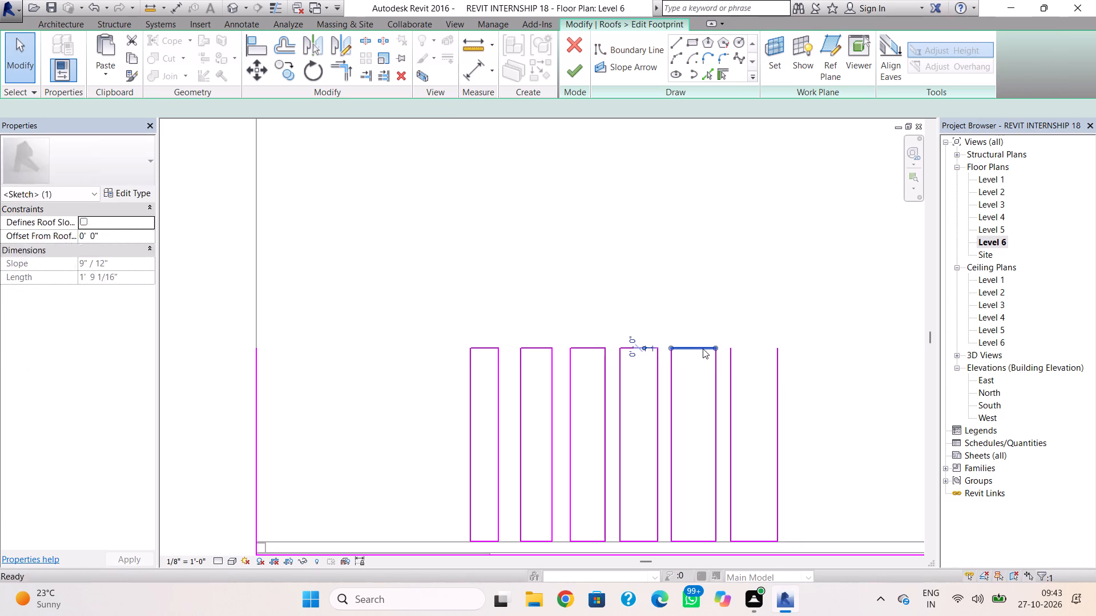
left_click(646, 346)
key("Delete")
left_click(595, 354)
key("Delete")
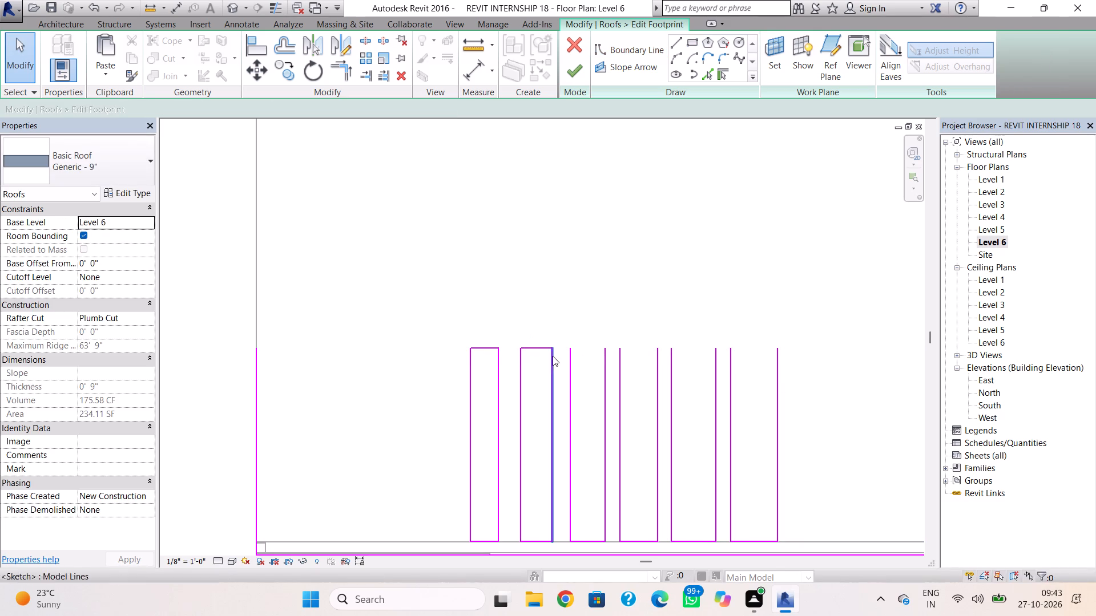
left_click(537, 348)
key("Delete")
left_click(487, 348)
key("Delete")
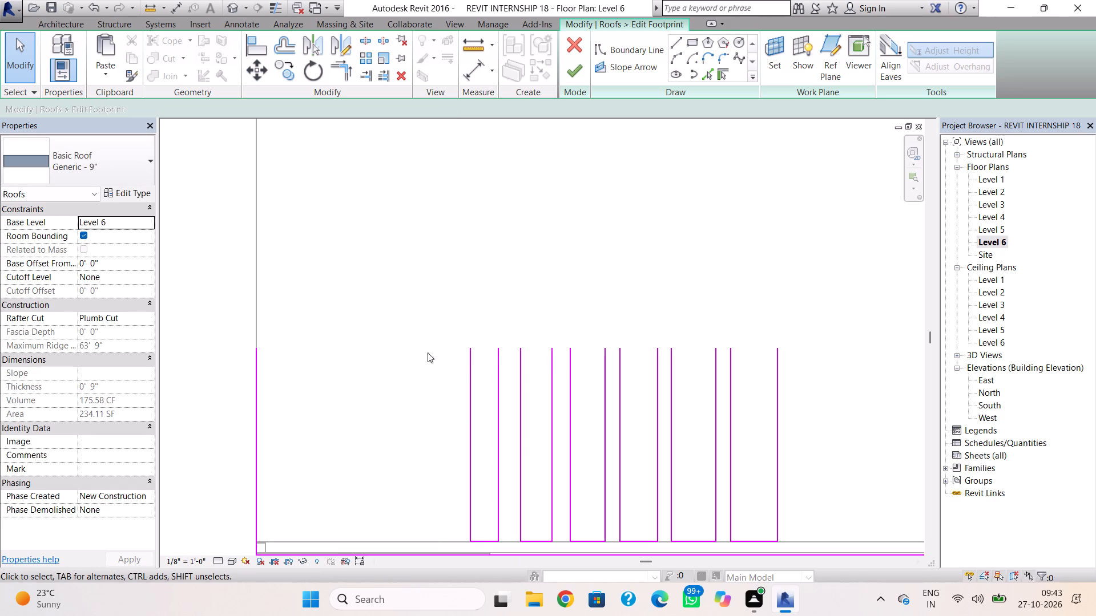
Draw a rear boundary line about 8' 1" long from the first slot's outer side to the roof's west side line.
left_click(679, 38)
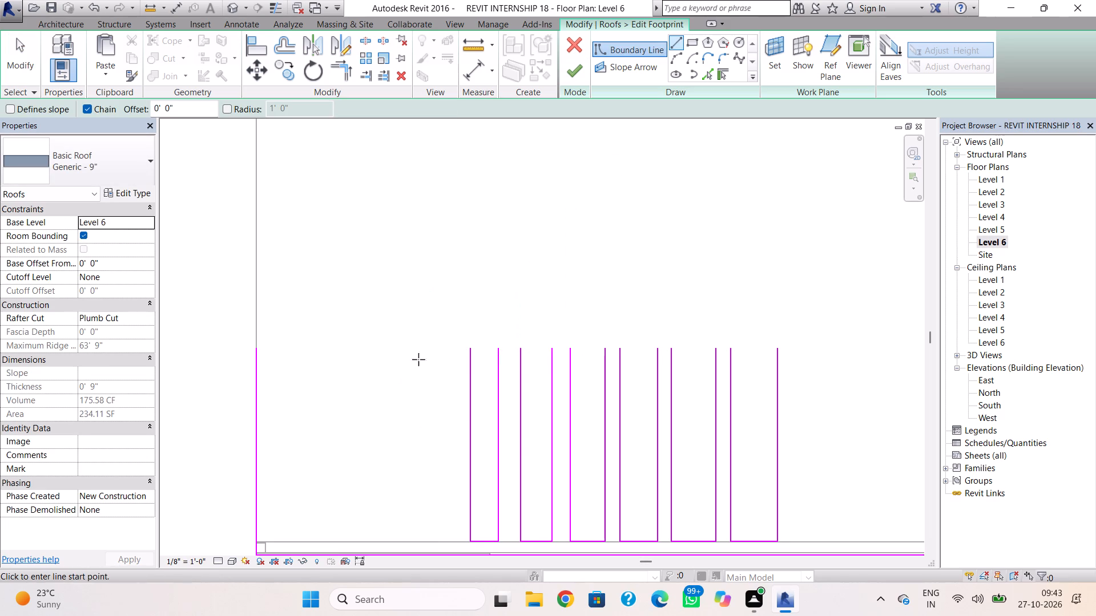
left_click(473, 348)
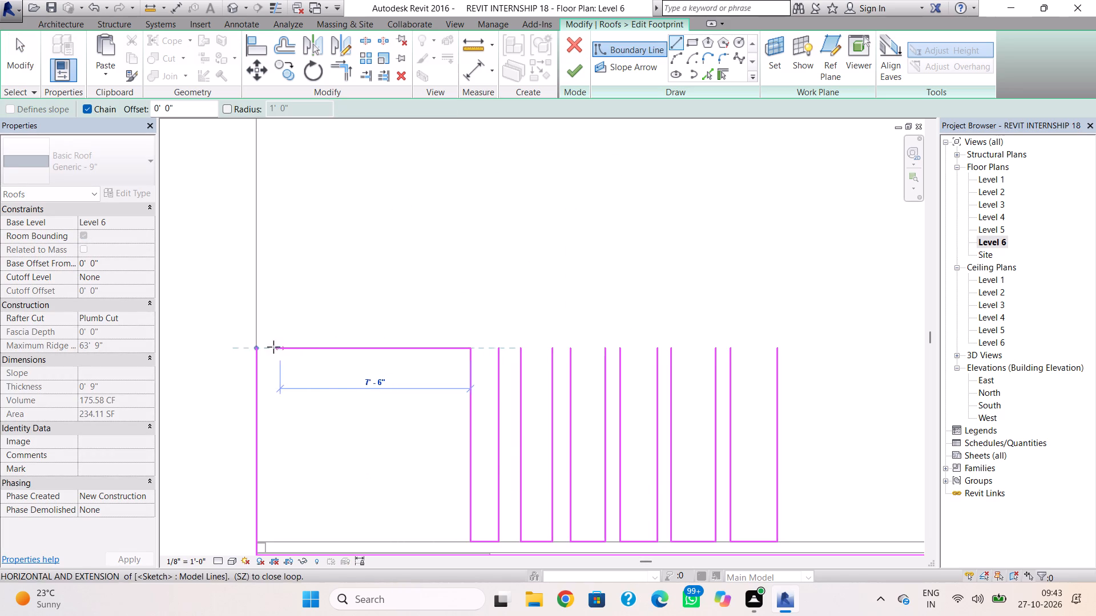
left_click(257, 347)
Draw five short rear boundary lines closing the strips between neighbouring slots.
scroll(515, 364, "up", 4)
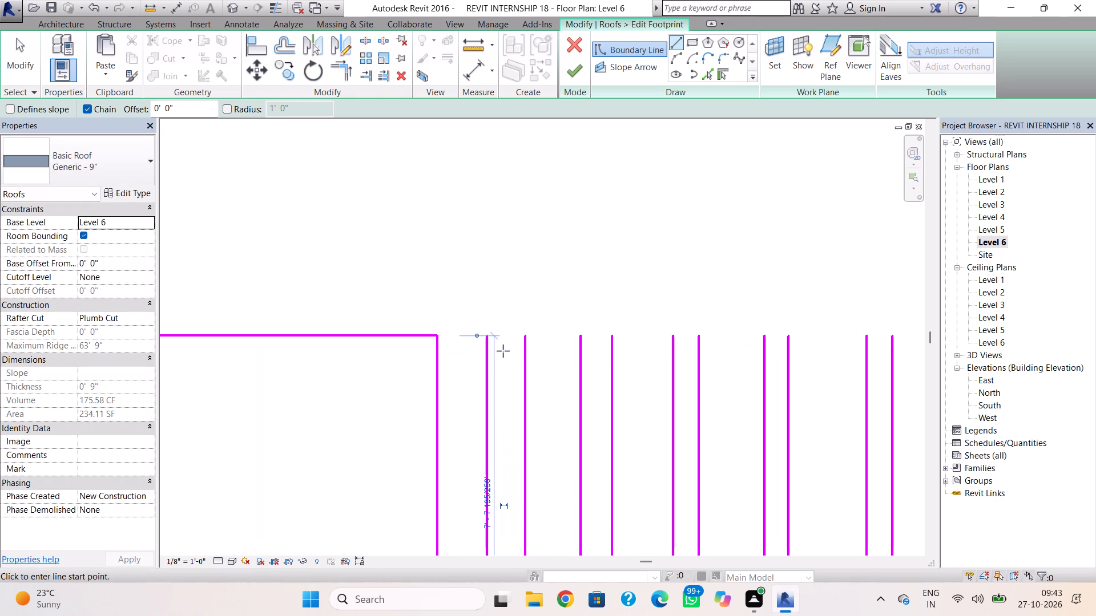
left_click(486, 337)
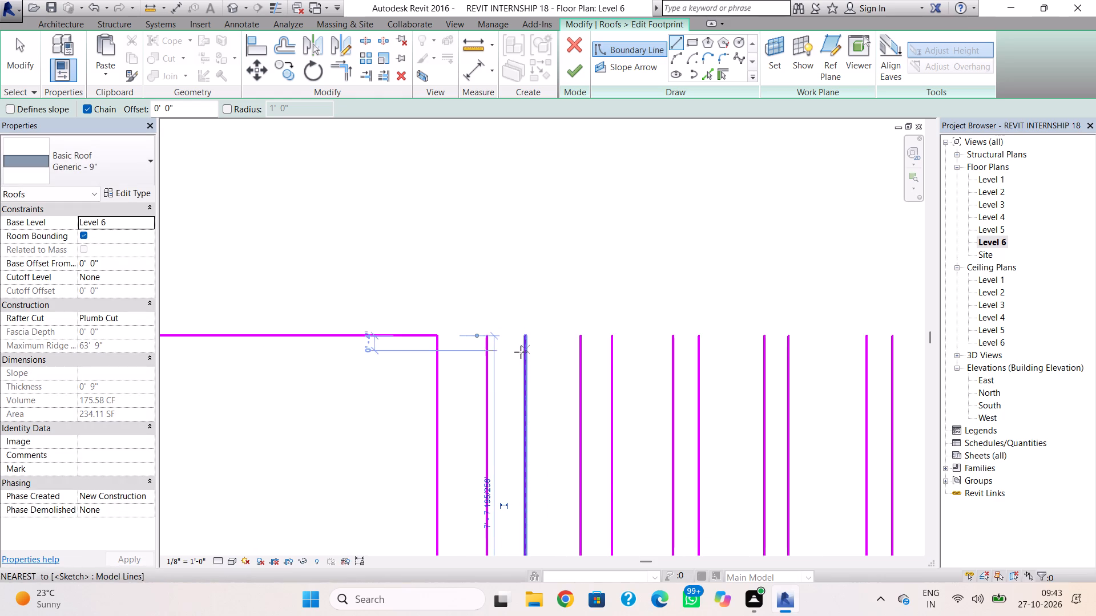
key("Escape")
left_click(527, 333)
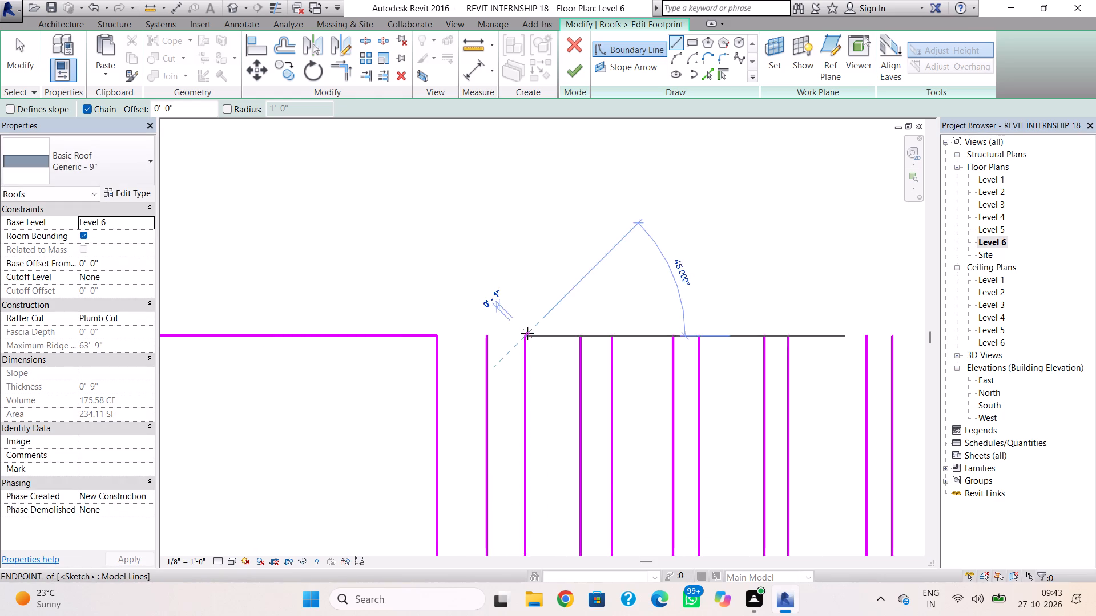
left_click(493, 338)
key("Escape")
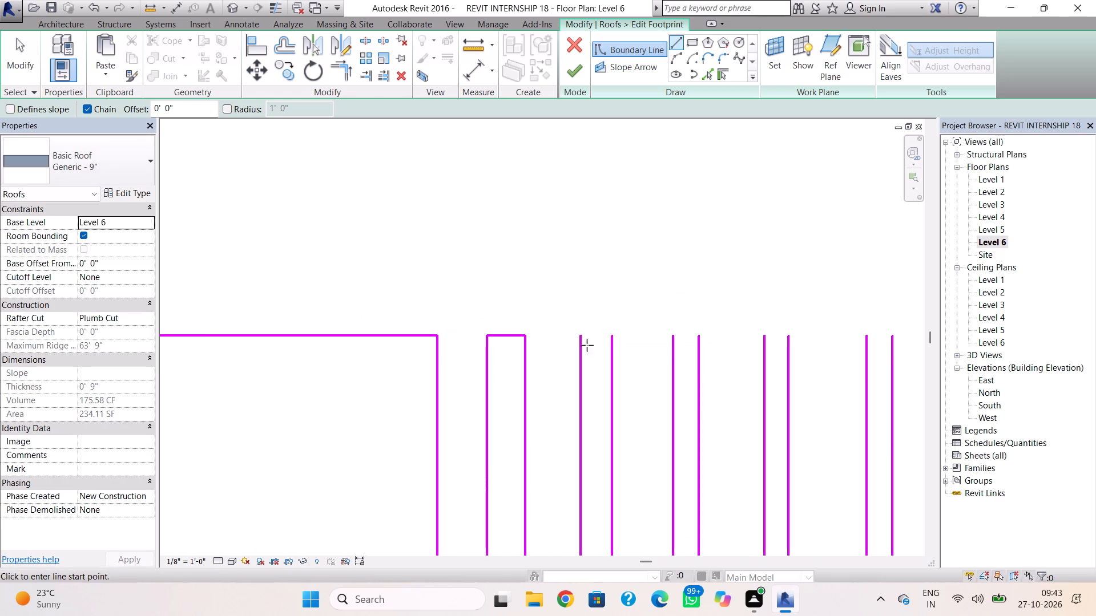
left_click(581, 338)
left_click(610, 338)
key("Escape")
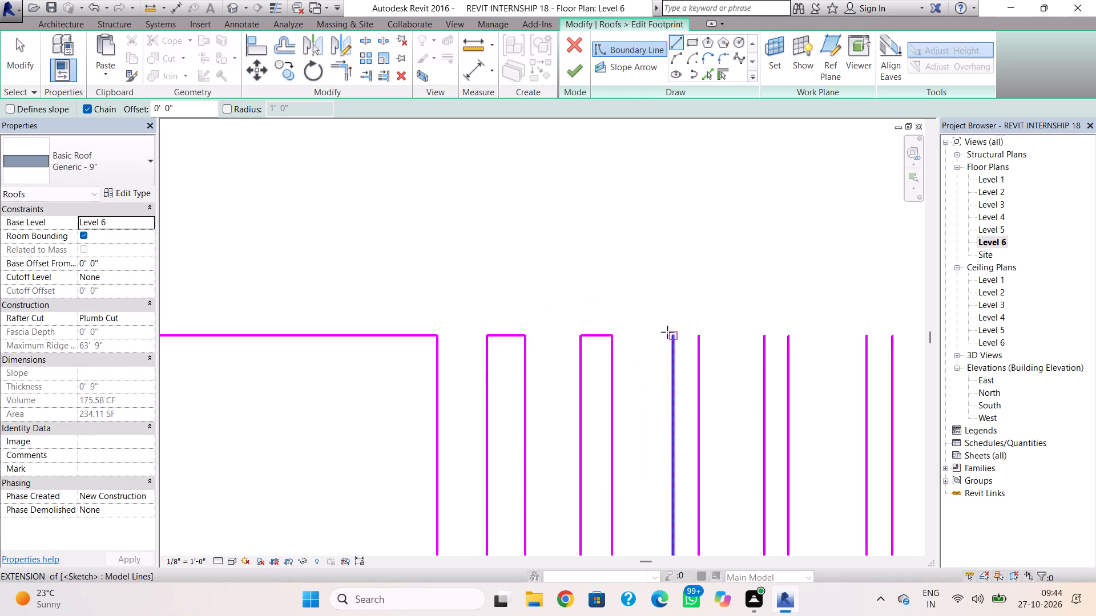
left_click(672, 334)
left_click(698, 335)
key("Escape")
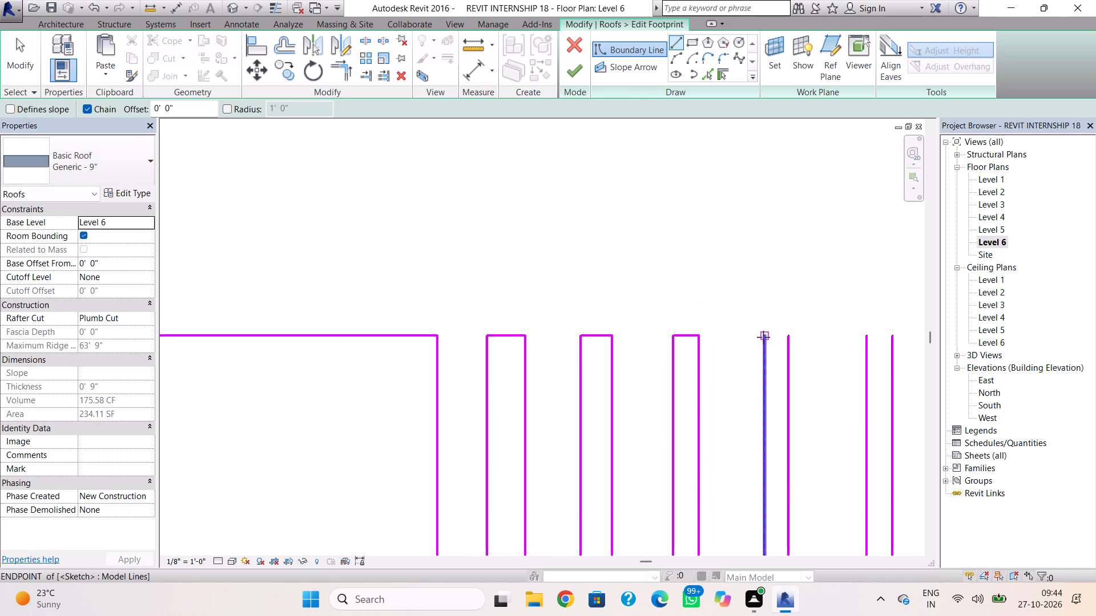
left_click(763, 337)
left_click(783, 337)
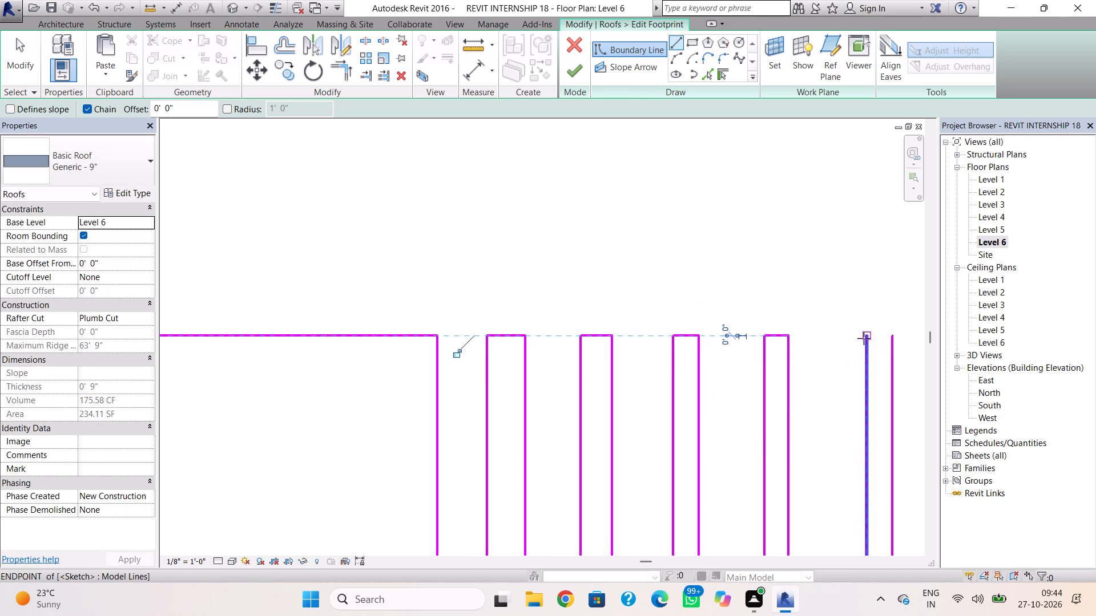
left_click(864, 338)
left_click(898, 338)
key("Escape")
Draw a rear boundary line about 8' 1" long from the last slot's outer side to the roof's east side line.
scroll(874, 364, "down", 3)
middle_click_drag(824, 371, 654, 345)
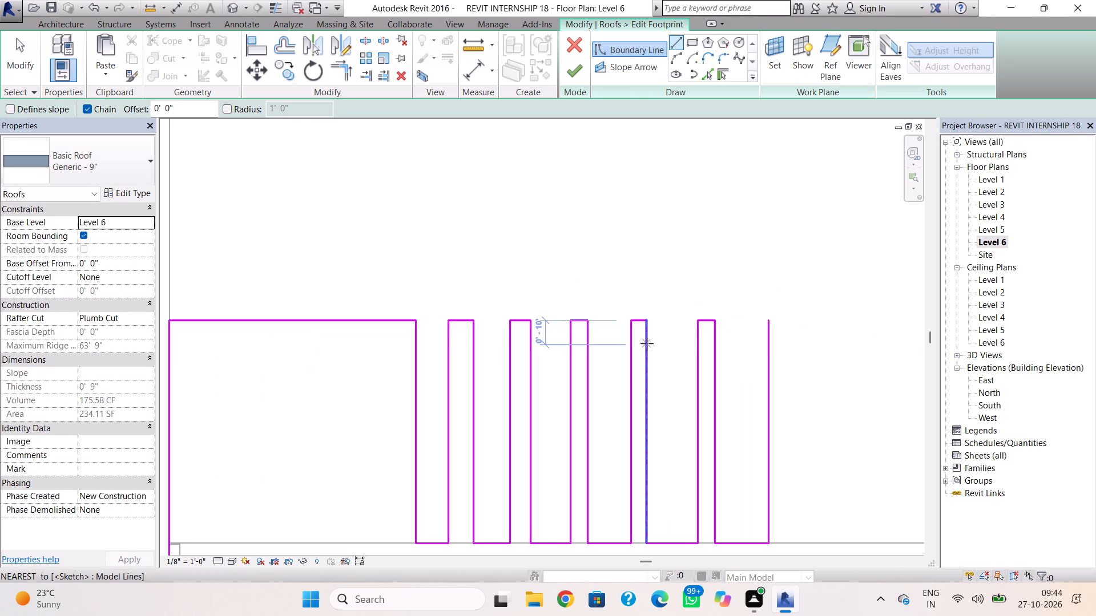
scroll(788, 338, "down", 3)
middle_click_drag(752, 339, 625, 354)
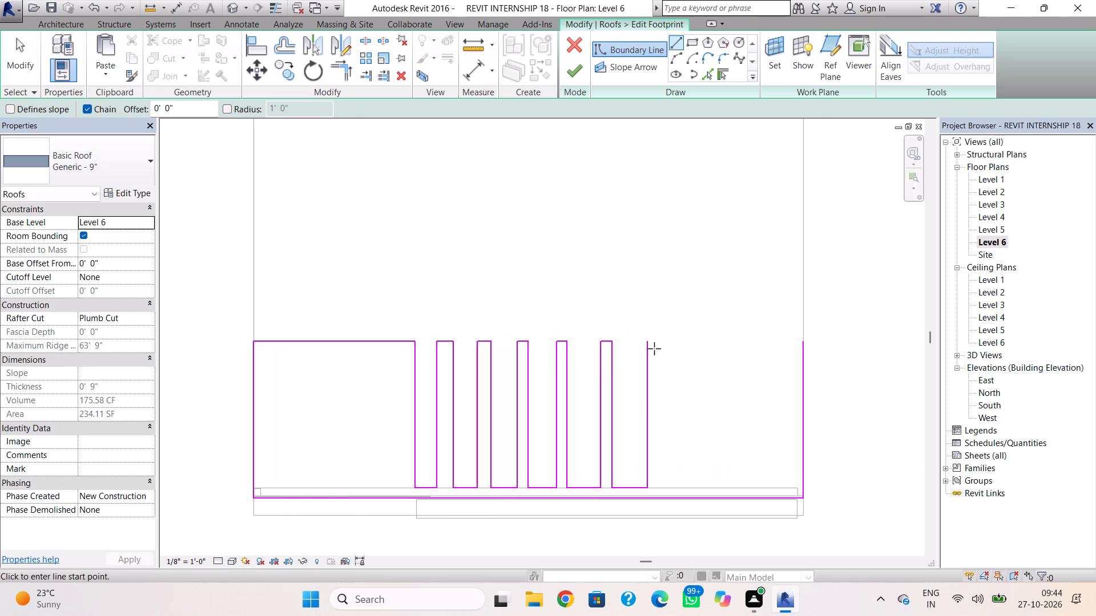
left_click(648, 343)
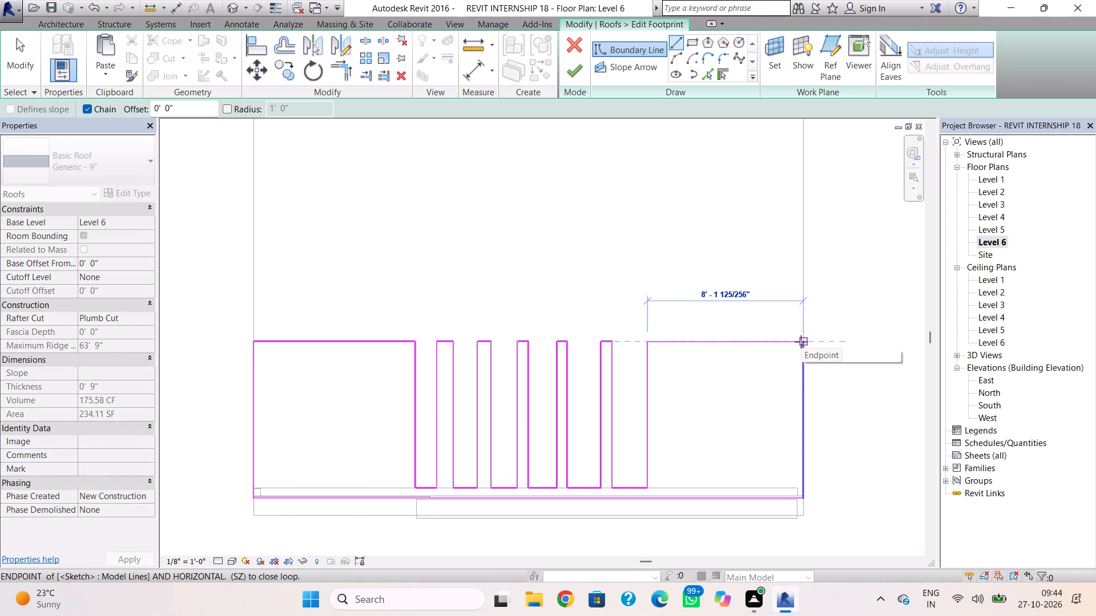
left_click(801, 342)
key("Escape")
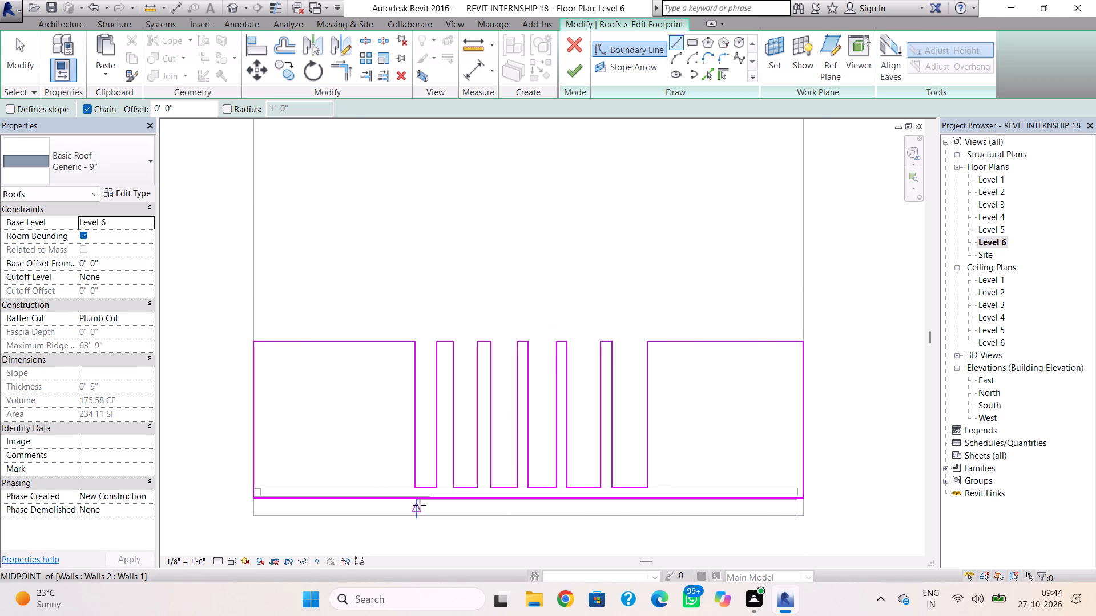
key("Escape")
Extend the first slot to the roof's front boundary, delete its front end line and align both side line ends with the boundary.
left_click(429, 492)
key("Down")
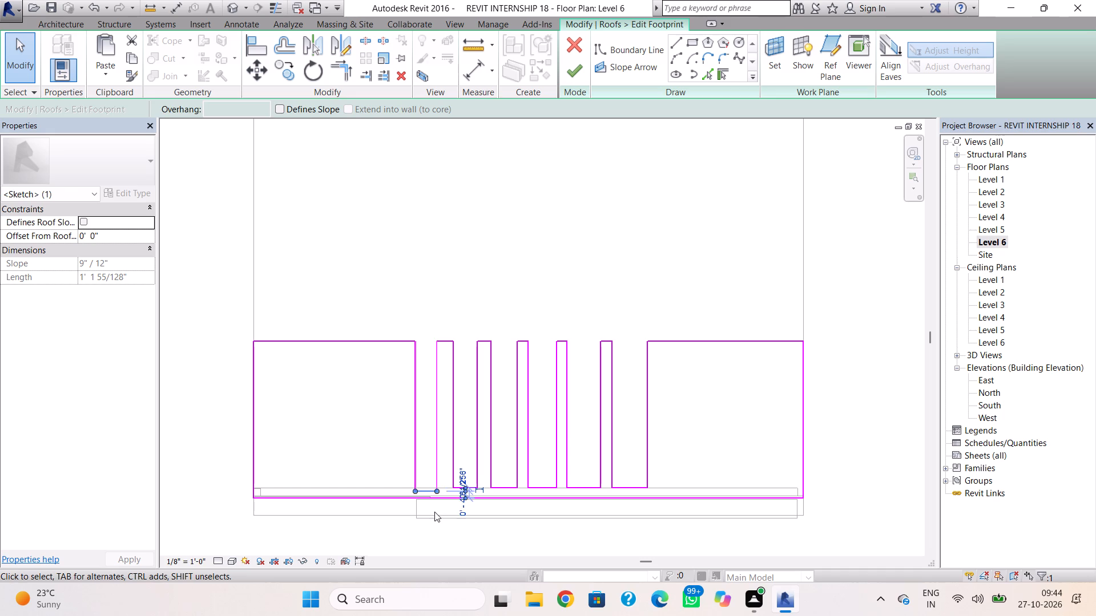
key("Down")
key("Down")
scroll(402, 489, "up", 4)
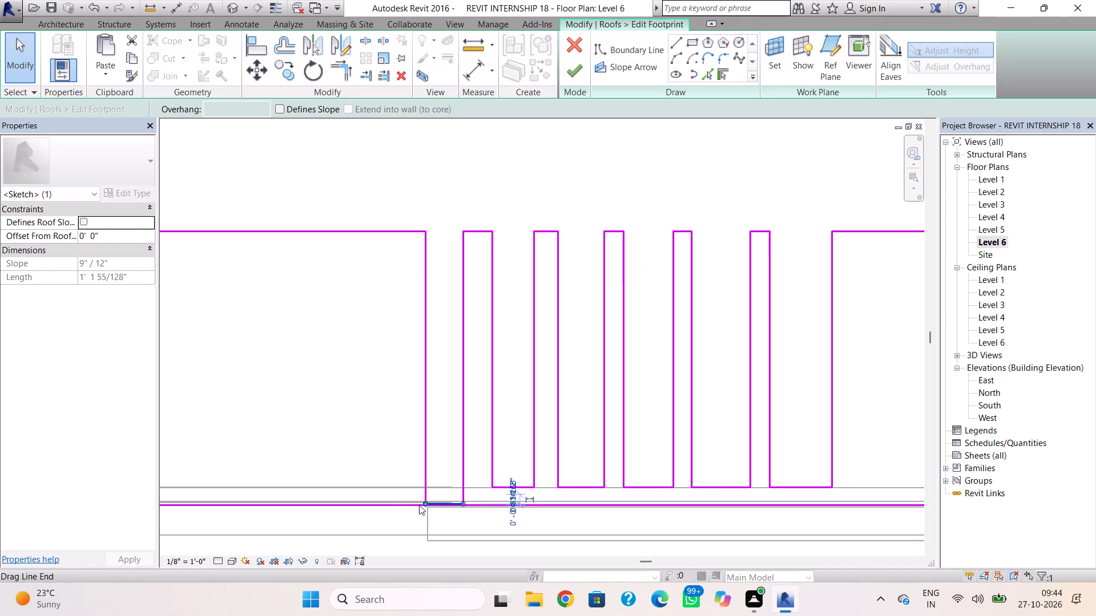
key("Down")
scroll(438, 509, "up", 2)
left_click(438, 509)
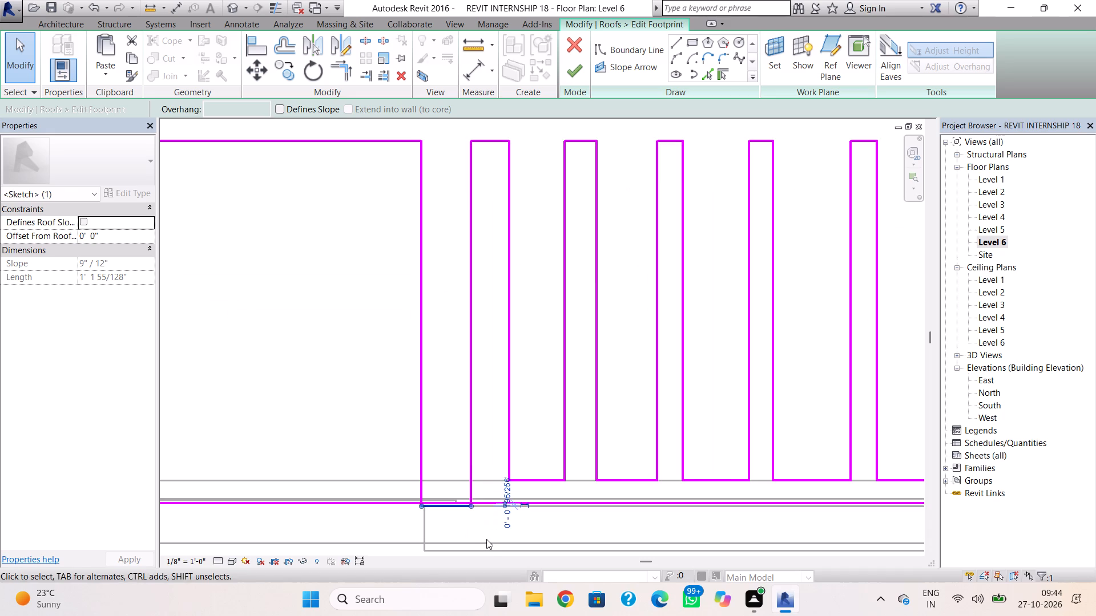
key("Delete")
left_click(471, 509)
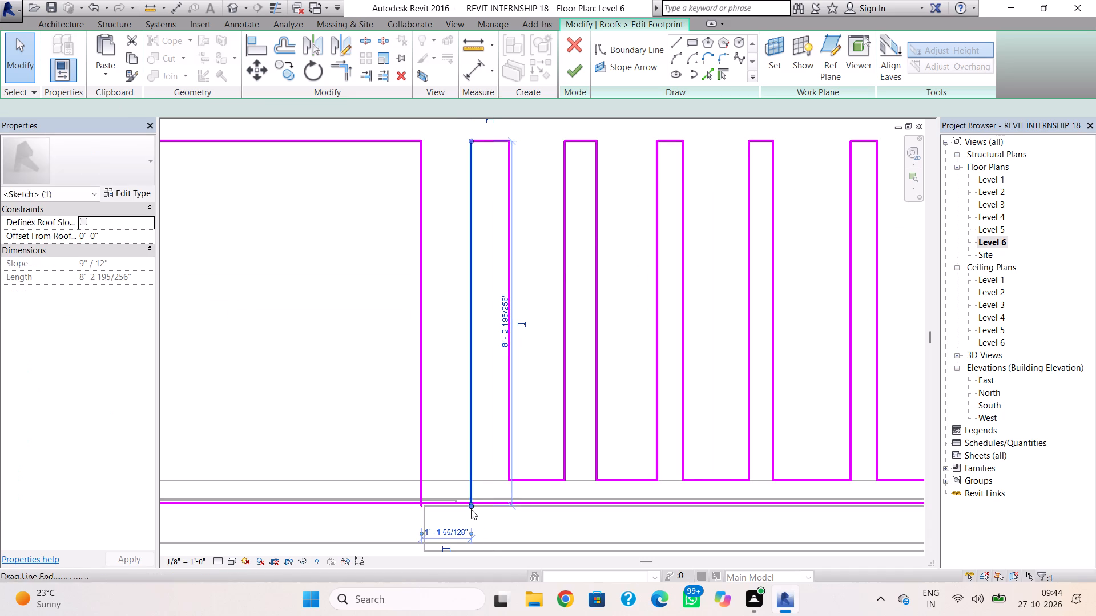
left_click(471, 509)
double_click(421, 508)
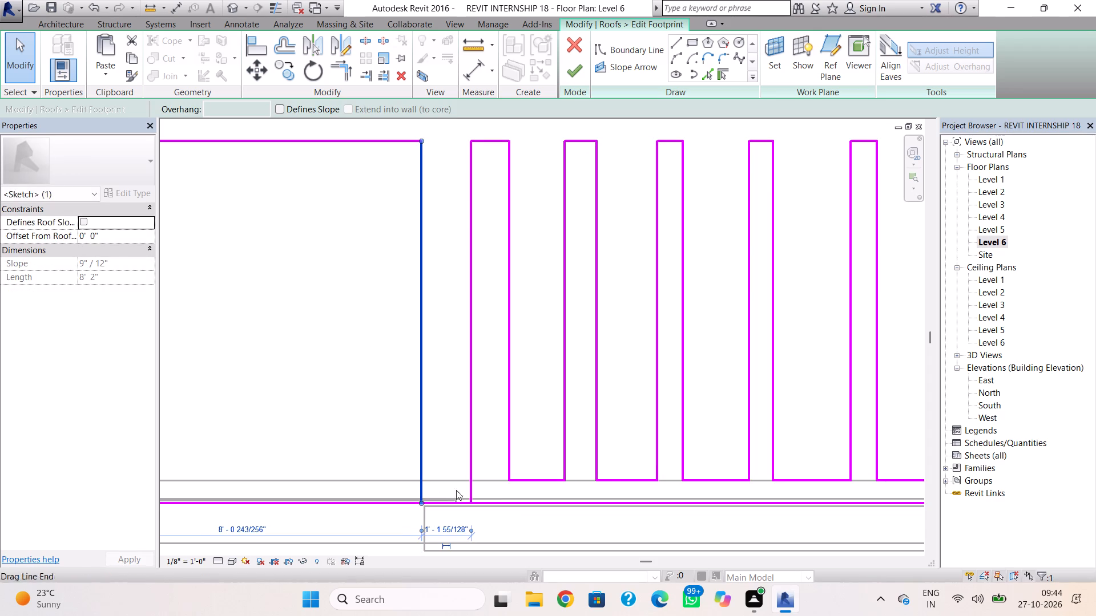
Extend the second to fifth slots to the roof's front boundary line and delete each one's front end line.
left_click(541, 482)
left_click_drag(541, 482, 544, 502)
key("Delete")
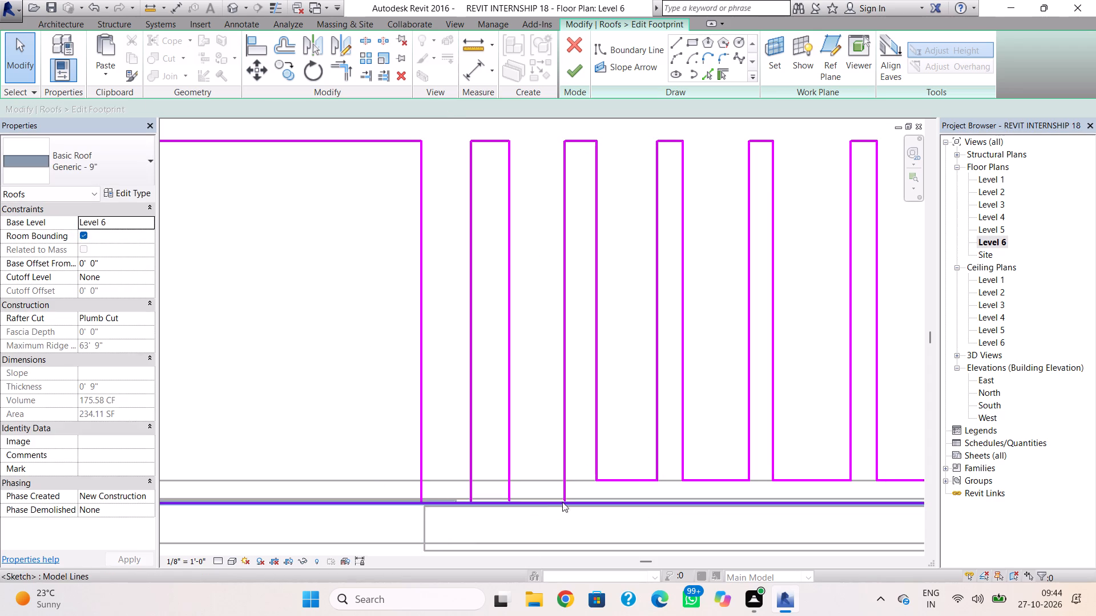
left_click(623, 481)
left_click_drag(623, 481, 625, 501)
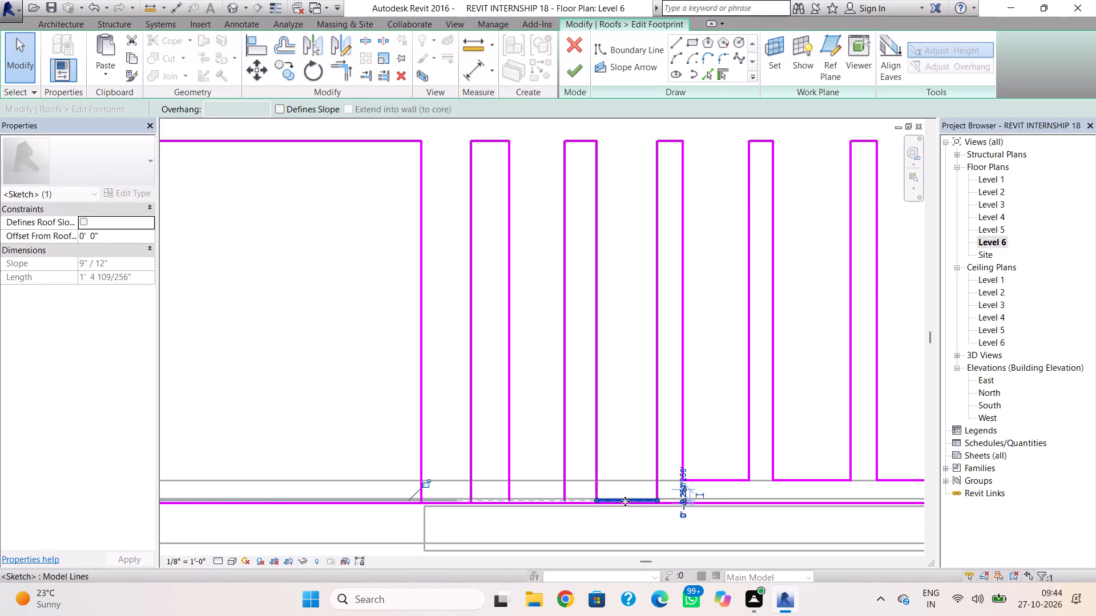
left_click(625, 502)
key("Delete")
left_click(722, 481)
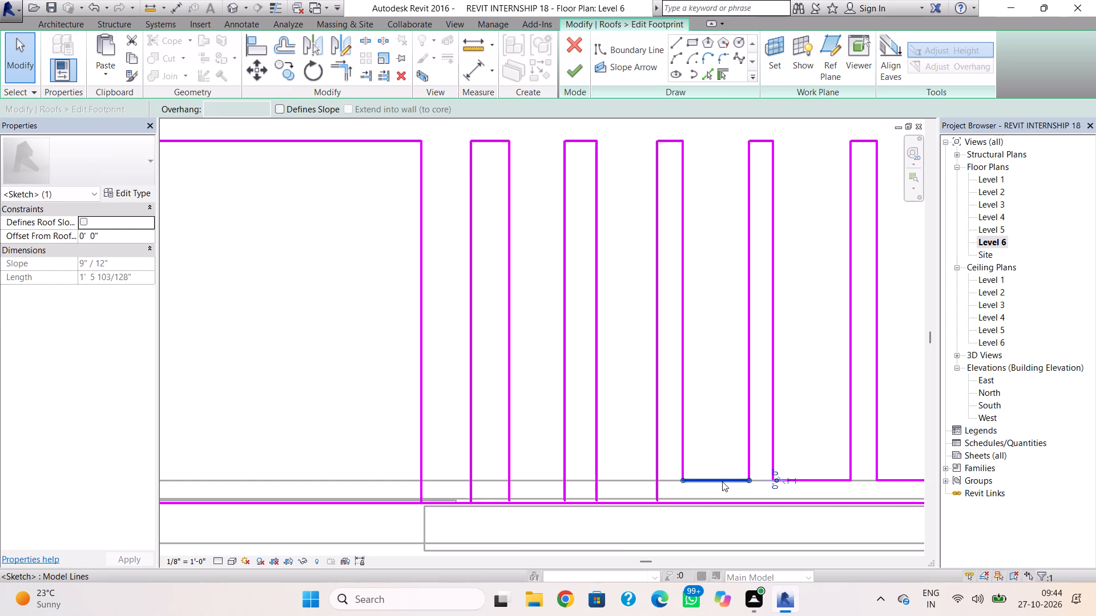
left_click_drag(722, 481, 726, 502)
key("Delete")
left_click(801, 483)
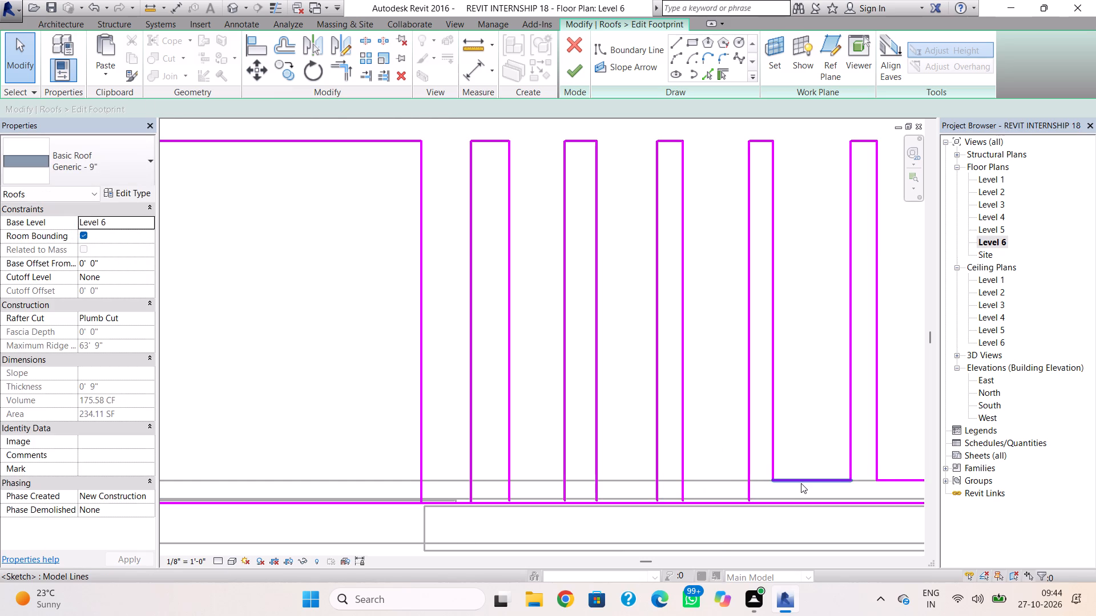
left_click_drag(801, 483, 801, 506)
key("Delete")
Extend the sixth slot to the roof's front boundary line and delete its front end line.
scroll(839, 508, "down", 2)
middle_click_drag(836, 506, 806, 500)
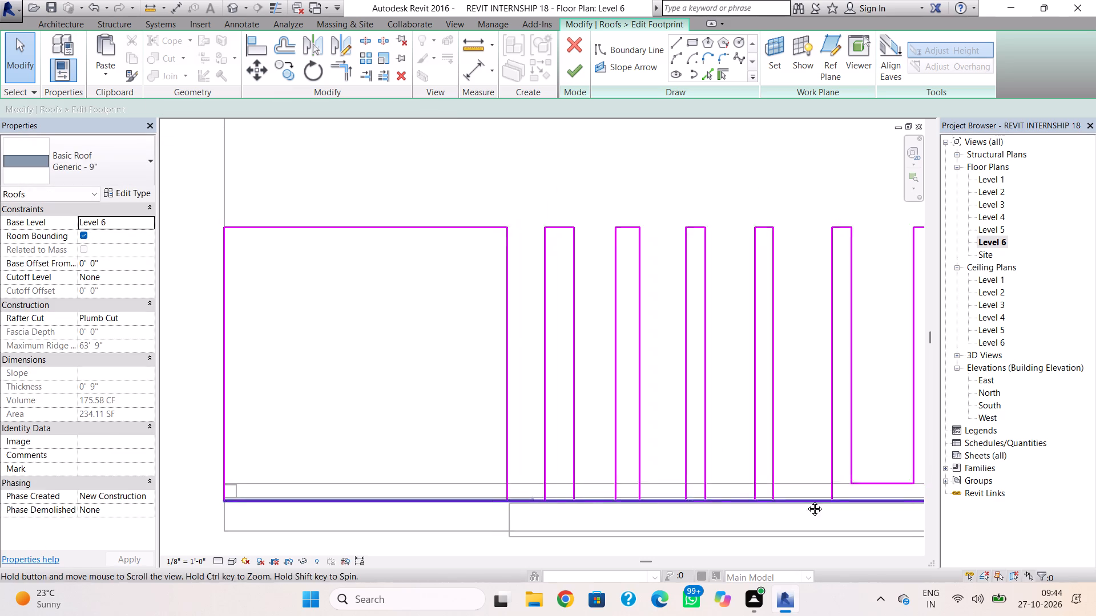
middle_click_drag(806, 500, 679, 495)
left_click(730, 475)
left_click_drag(735, 477, 736, 496)
key("Delete")
scroll(807, 492, "down", 1)
middle_click_drag(804, 493, 674, 477)
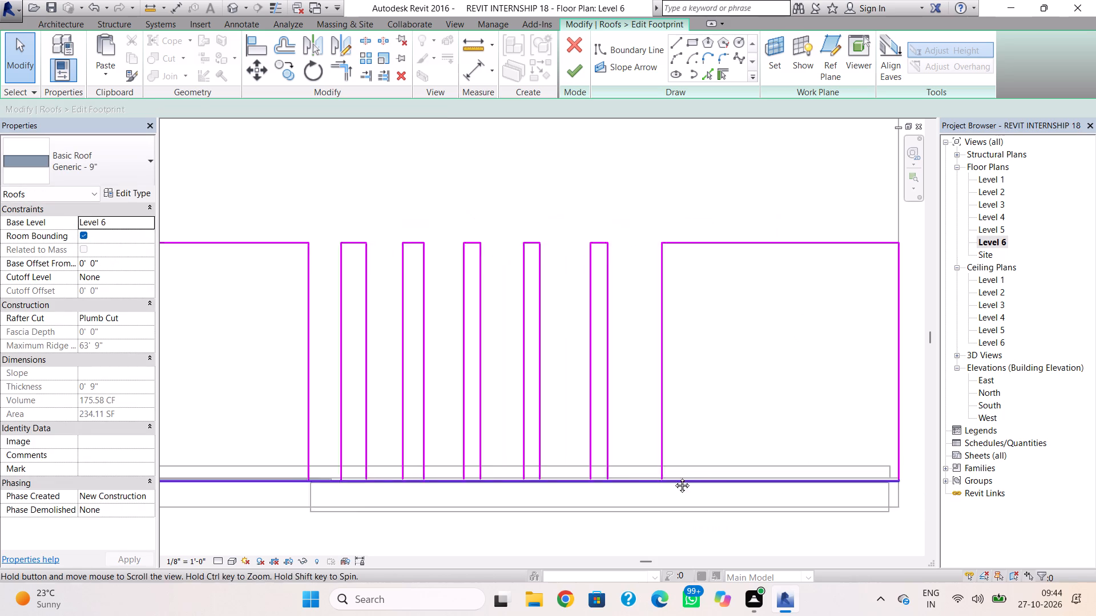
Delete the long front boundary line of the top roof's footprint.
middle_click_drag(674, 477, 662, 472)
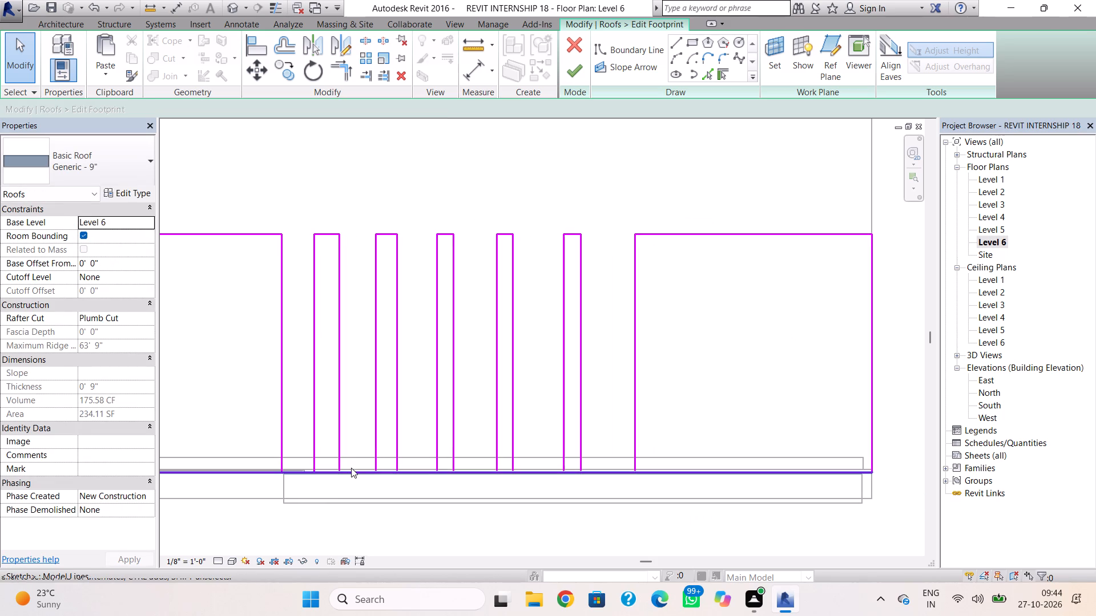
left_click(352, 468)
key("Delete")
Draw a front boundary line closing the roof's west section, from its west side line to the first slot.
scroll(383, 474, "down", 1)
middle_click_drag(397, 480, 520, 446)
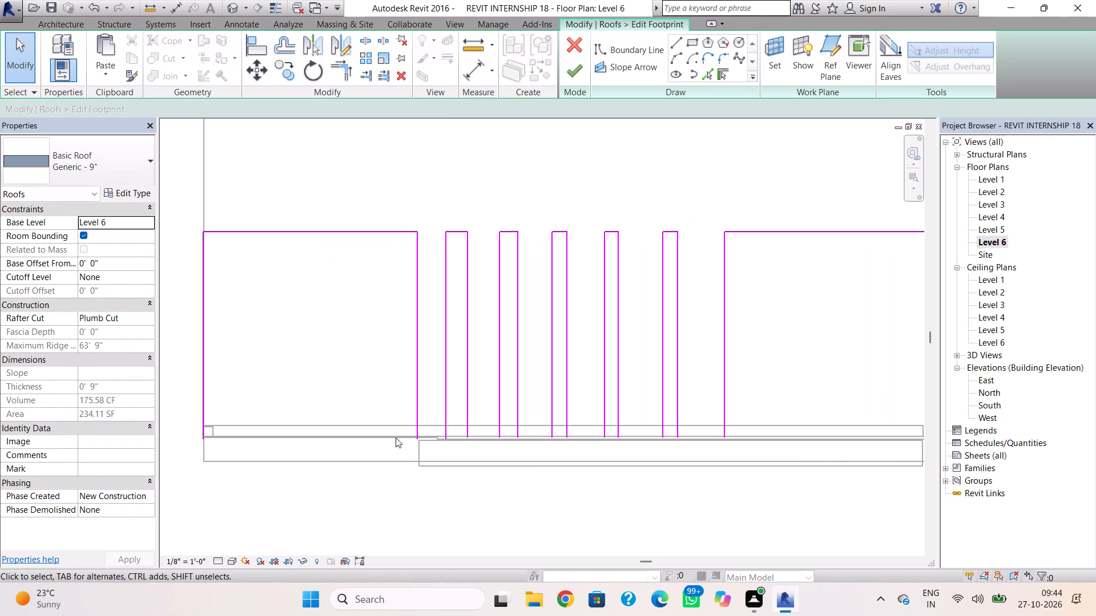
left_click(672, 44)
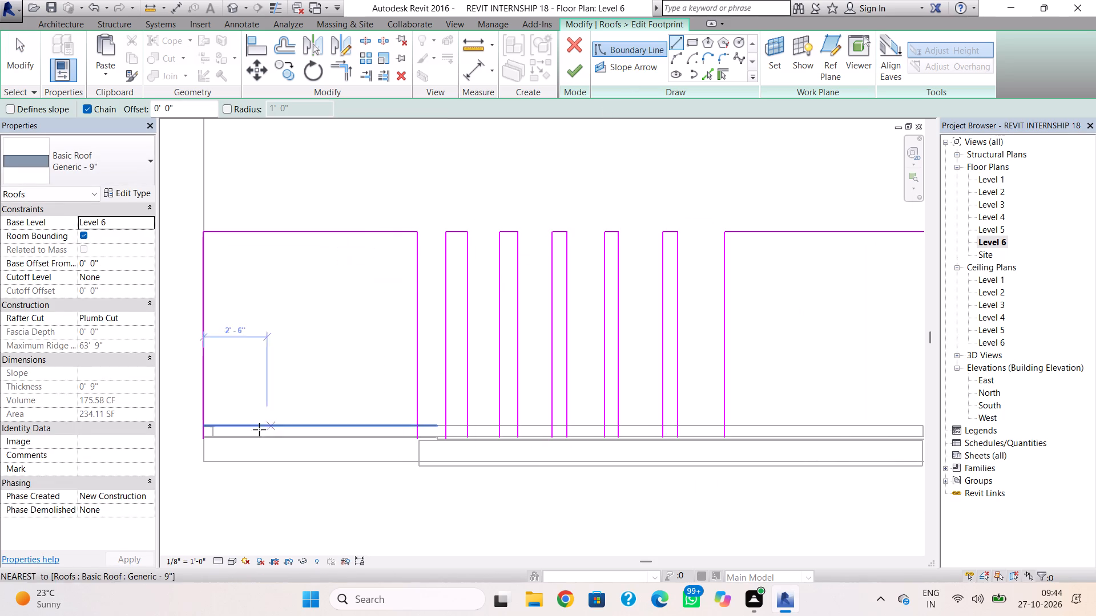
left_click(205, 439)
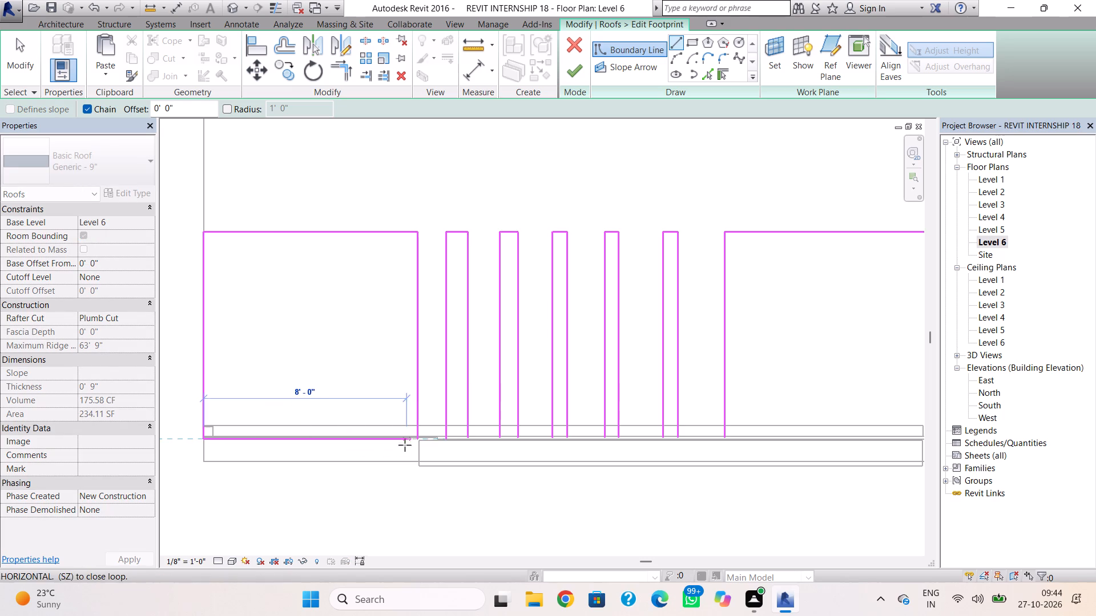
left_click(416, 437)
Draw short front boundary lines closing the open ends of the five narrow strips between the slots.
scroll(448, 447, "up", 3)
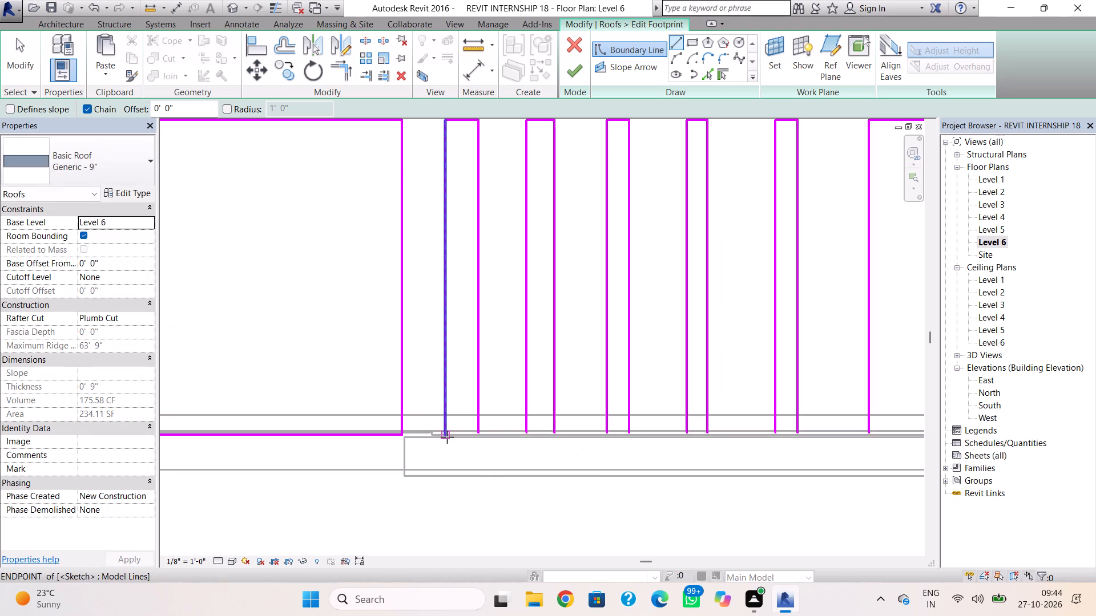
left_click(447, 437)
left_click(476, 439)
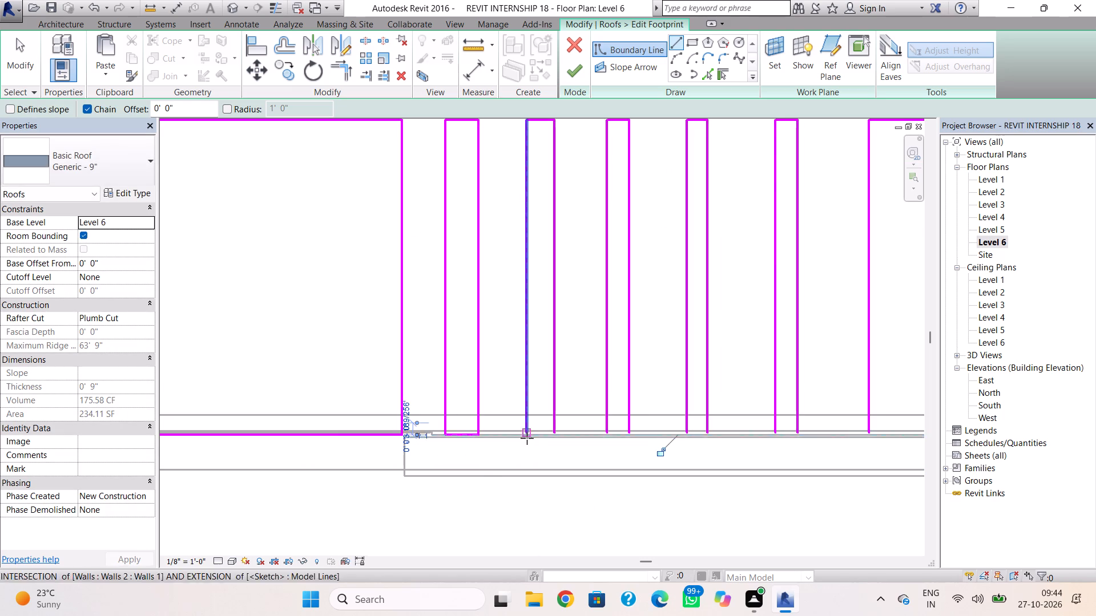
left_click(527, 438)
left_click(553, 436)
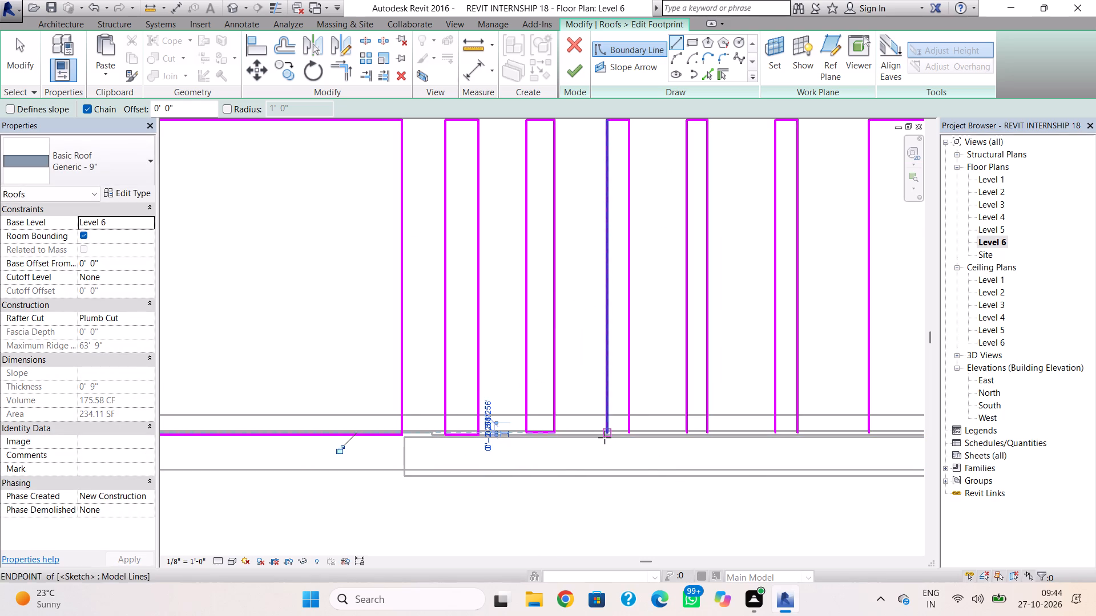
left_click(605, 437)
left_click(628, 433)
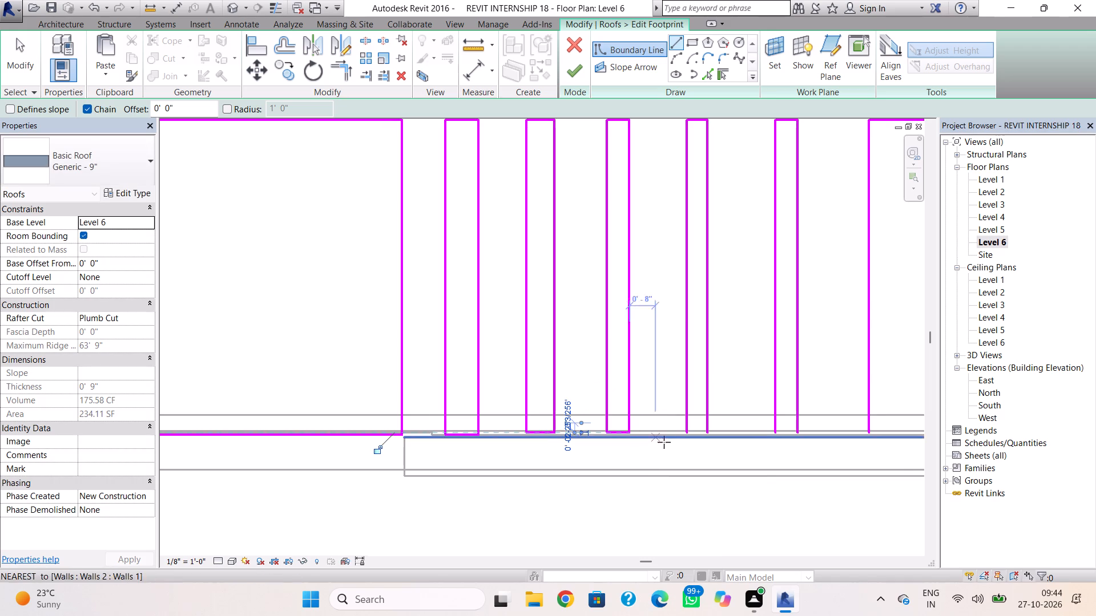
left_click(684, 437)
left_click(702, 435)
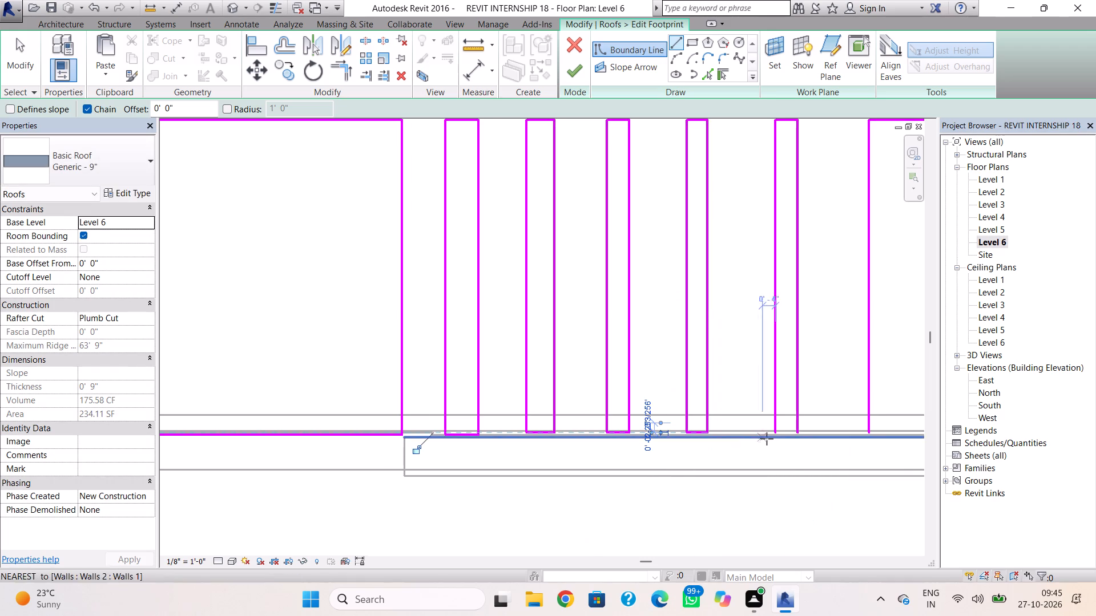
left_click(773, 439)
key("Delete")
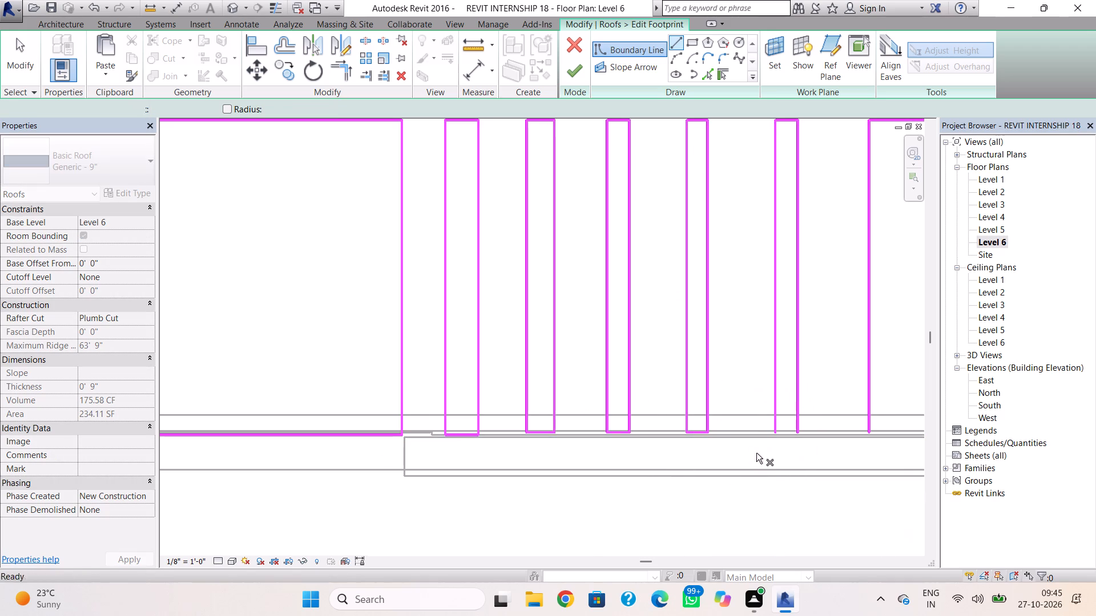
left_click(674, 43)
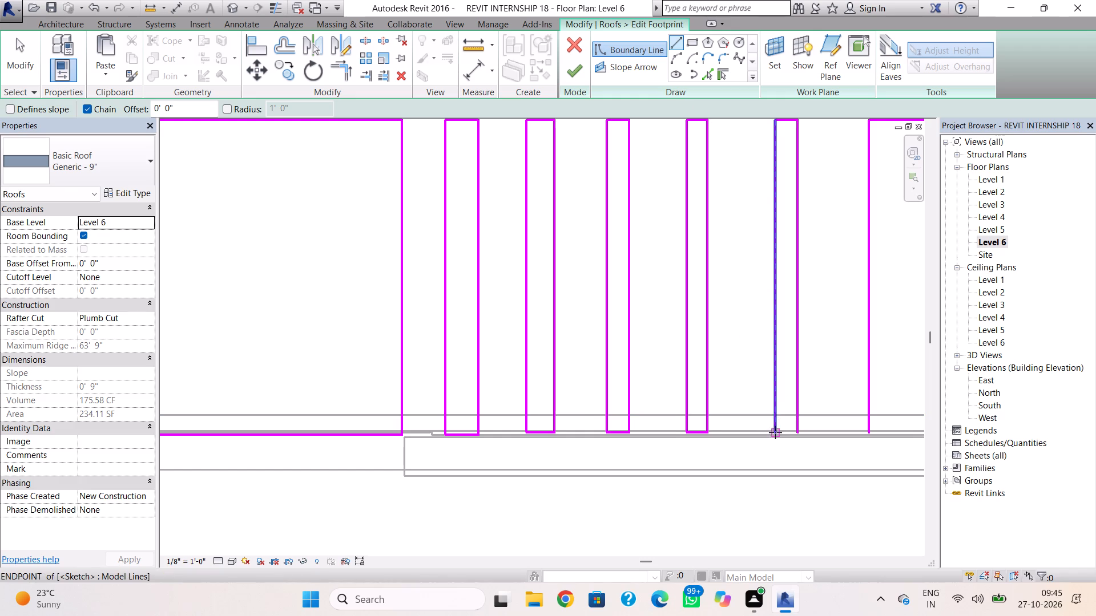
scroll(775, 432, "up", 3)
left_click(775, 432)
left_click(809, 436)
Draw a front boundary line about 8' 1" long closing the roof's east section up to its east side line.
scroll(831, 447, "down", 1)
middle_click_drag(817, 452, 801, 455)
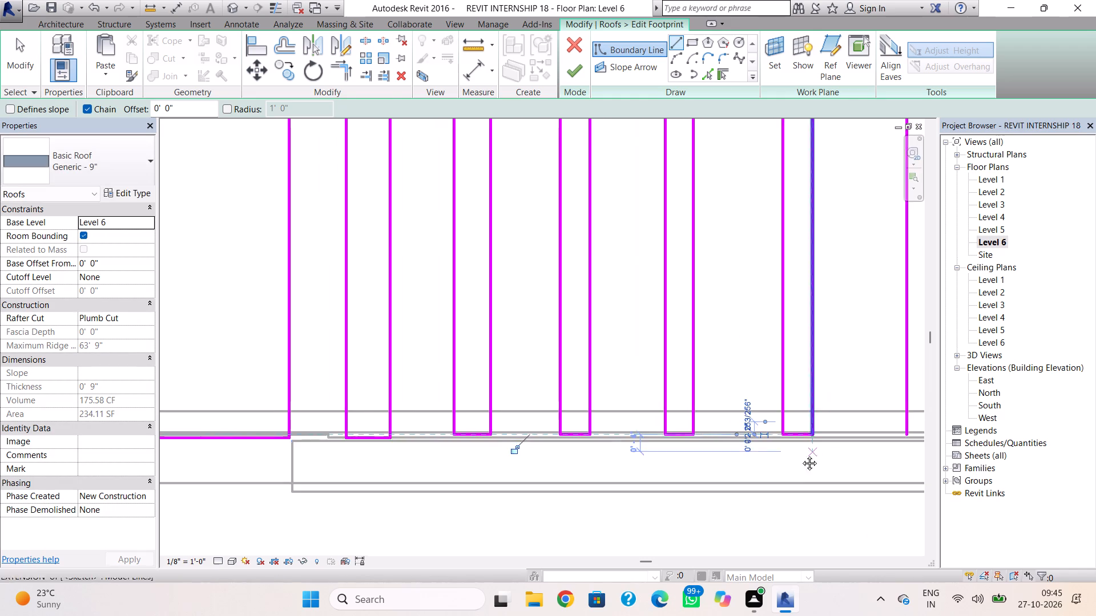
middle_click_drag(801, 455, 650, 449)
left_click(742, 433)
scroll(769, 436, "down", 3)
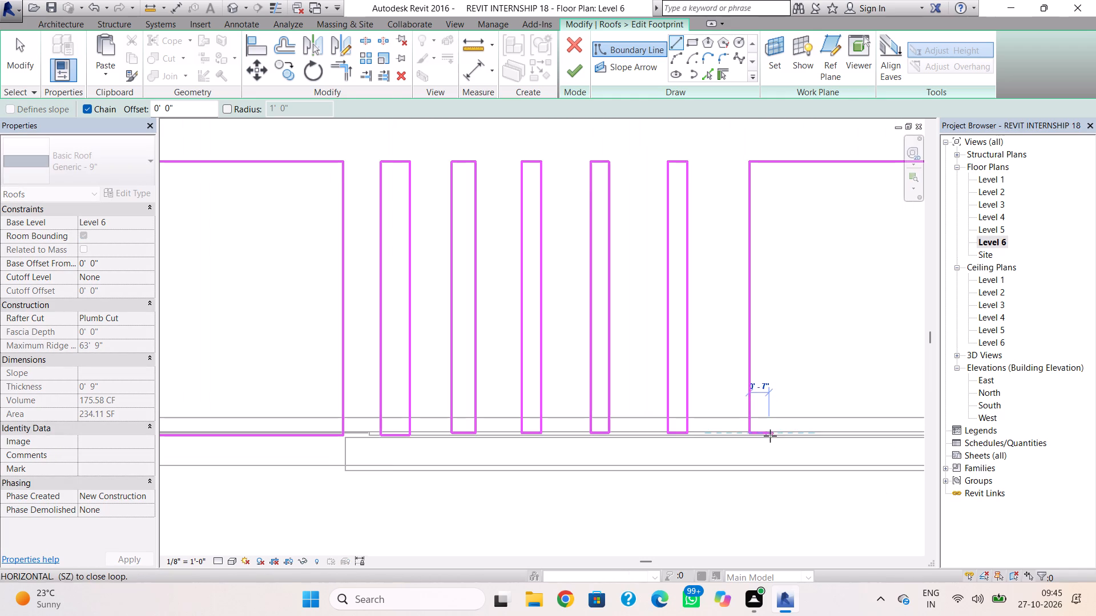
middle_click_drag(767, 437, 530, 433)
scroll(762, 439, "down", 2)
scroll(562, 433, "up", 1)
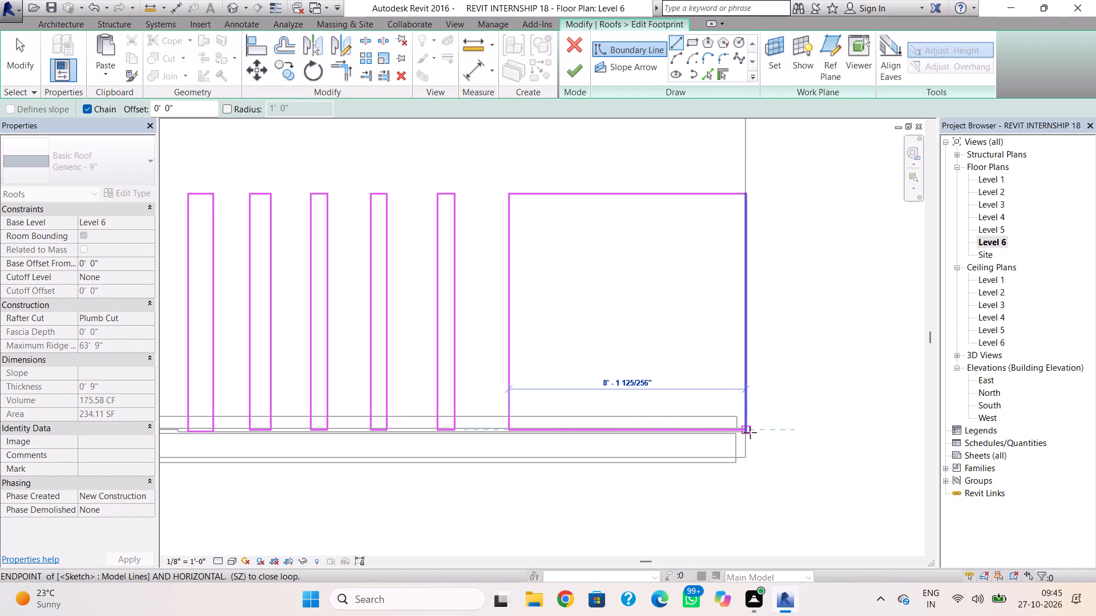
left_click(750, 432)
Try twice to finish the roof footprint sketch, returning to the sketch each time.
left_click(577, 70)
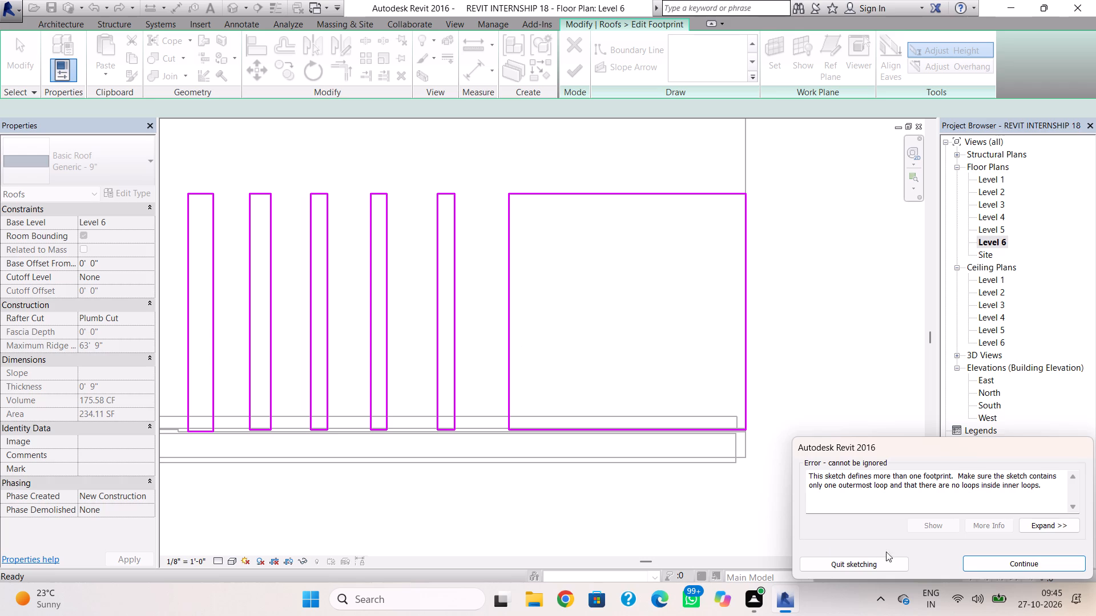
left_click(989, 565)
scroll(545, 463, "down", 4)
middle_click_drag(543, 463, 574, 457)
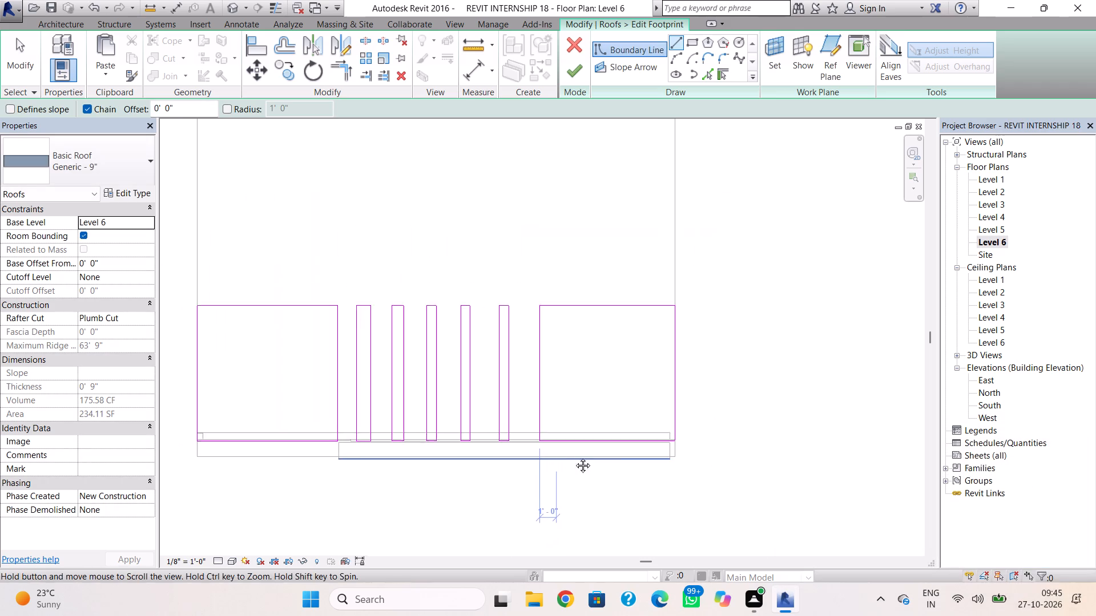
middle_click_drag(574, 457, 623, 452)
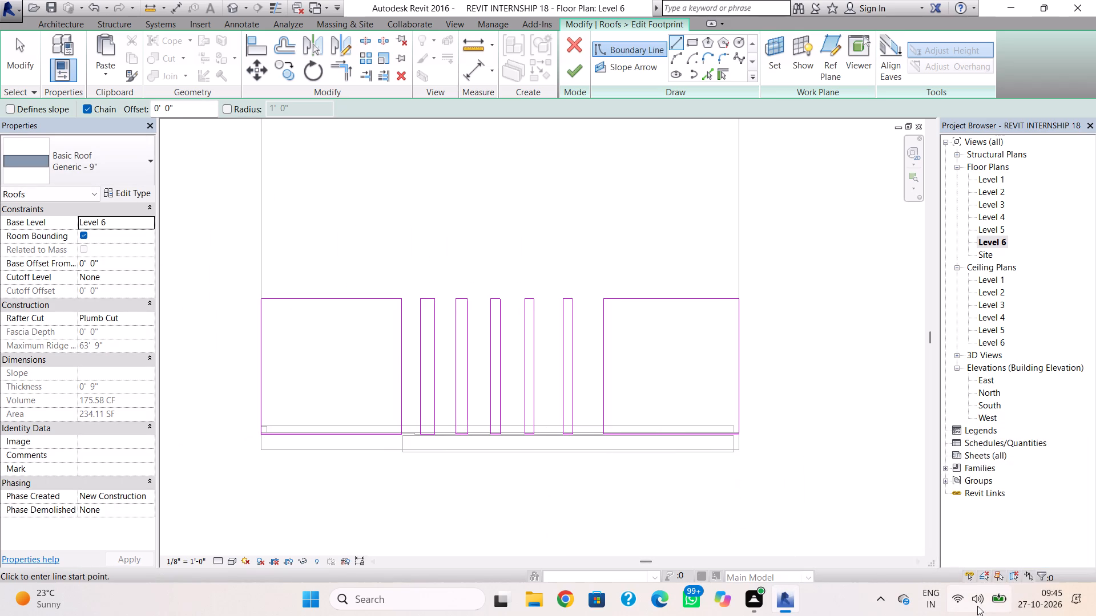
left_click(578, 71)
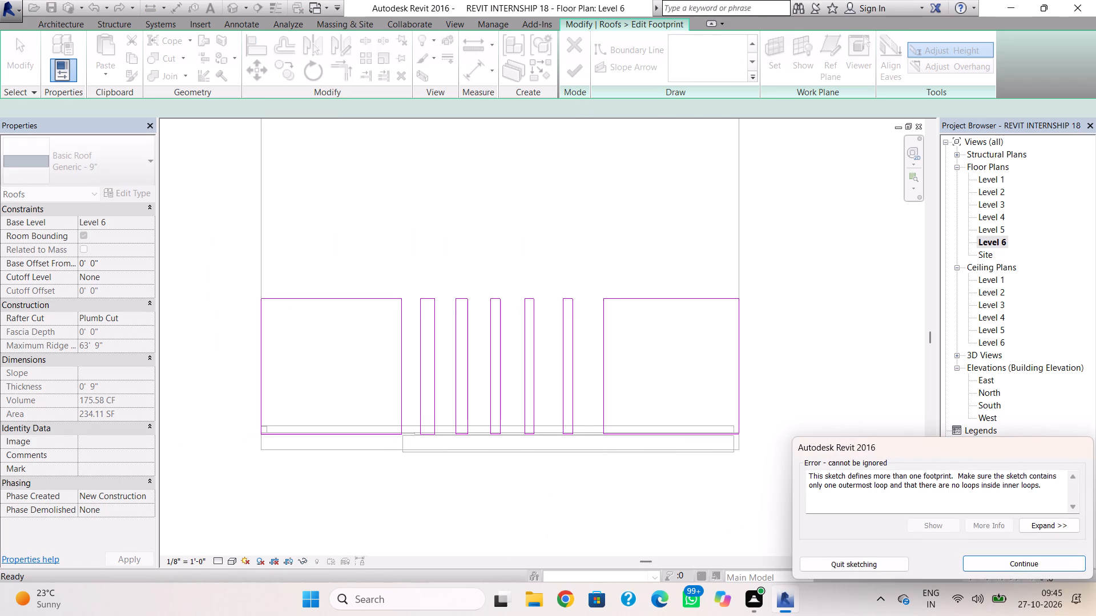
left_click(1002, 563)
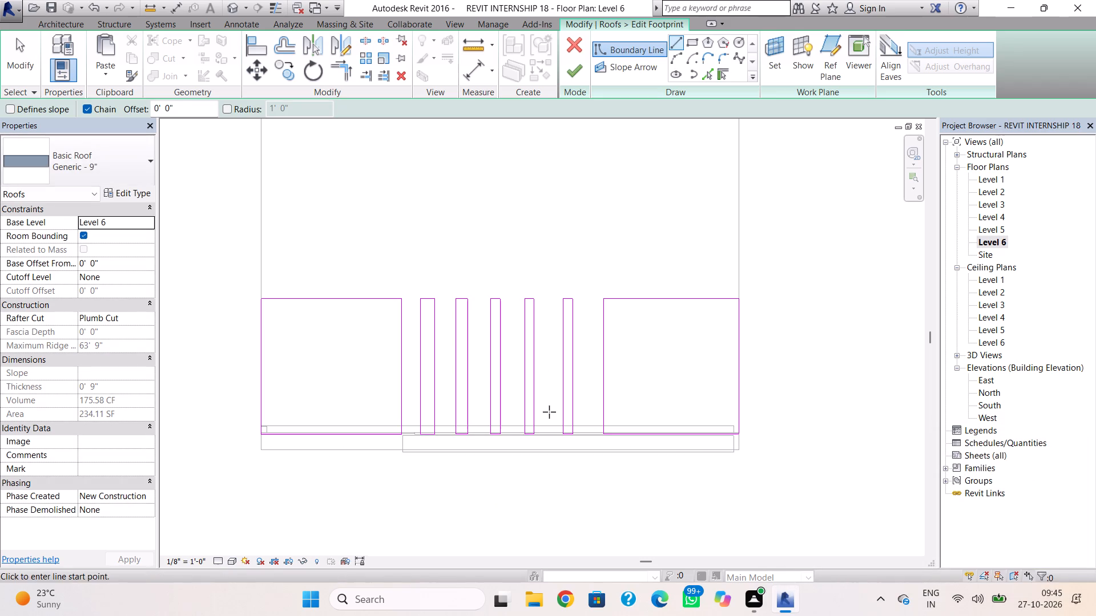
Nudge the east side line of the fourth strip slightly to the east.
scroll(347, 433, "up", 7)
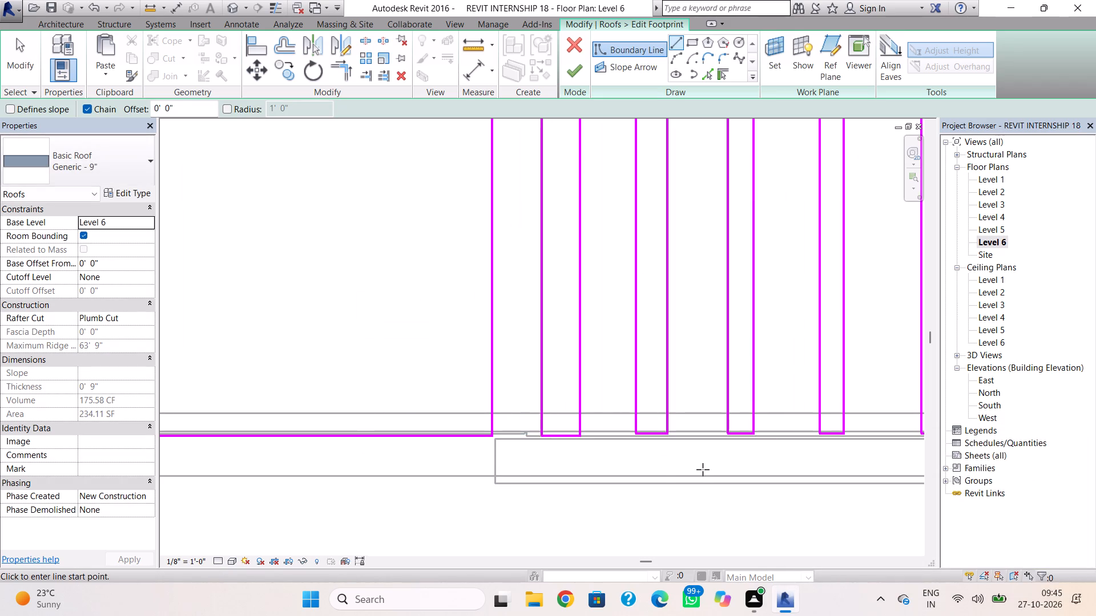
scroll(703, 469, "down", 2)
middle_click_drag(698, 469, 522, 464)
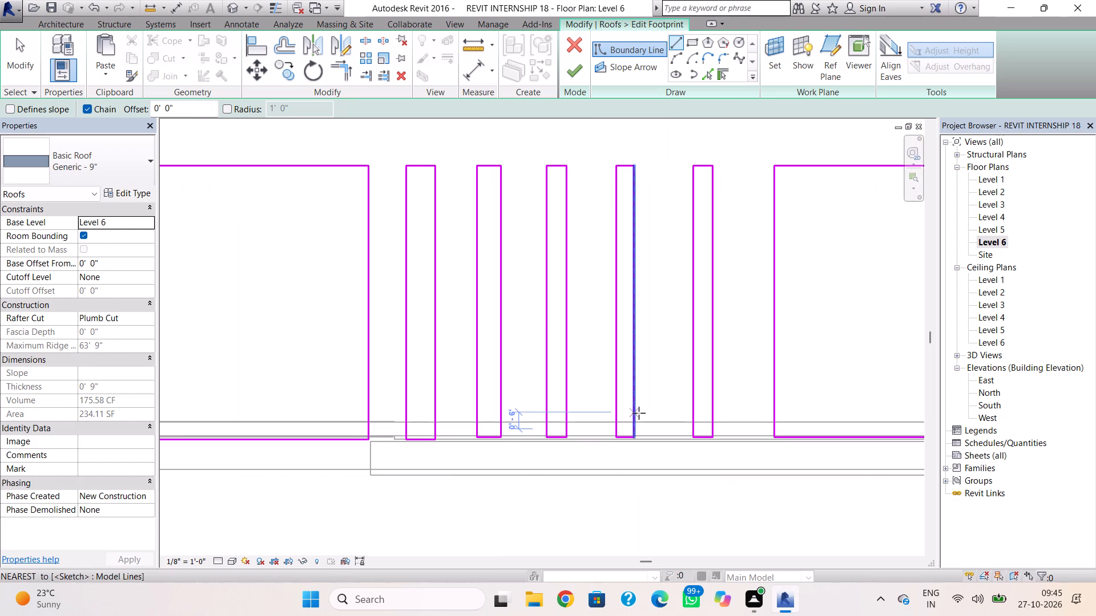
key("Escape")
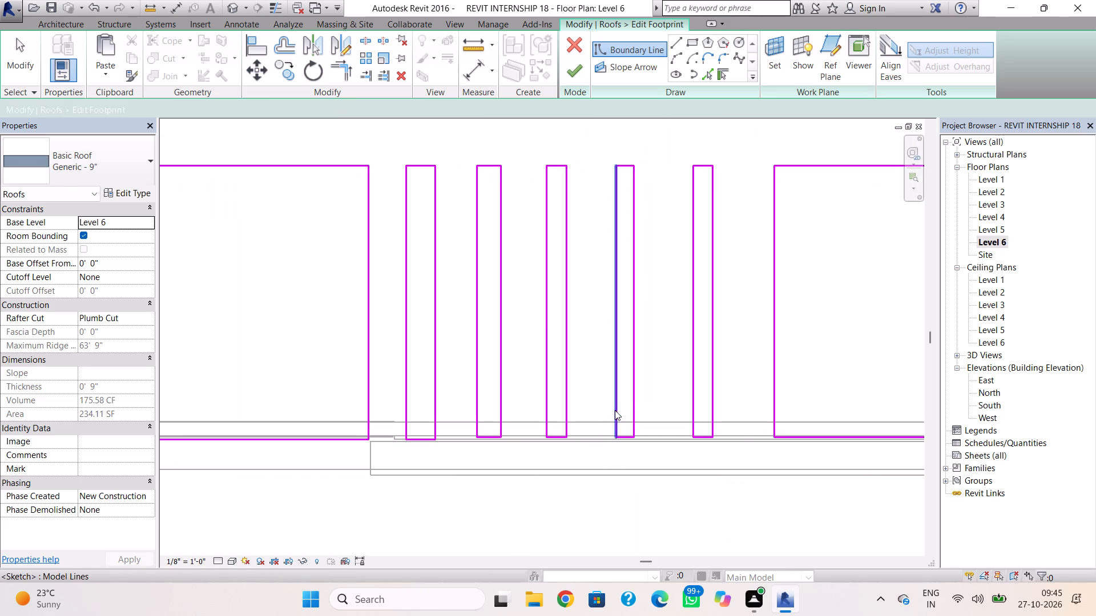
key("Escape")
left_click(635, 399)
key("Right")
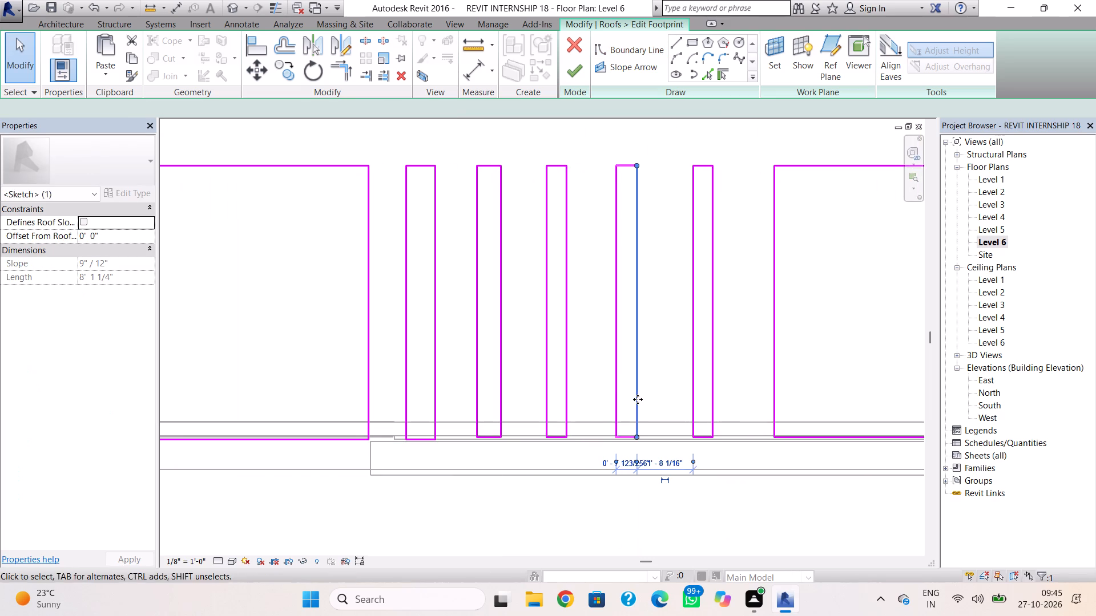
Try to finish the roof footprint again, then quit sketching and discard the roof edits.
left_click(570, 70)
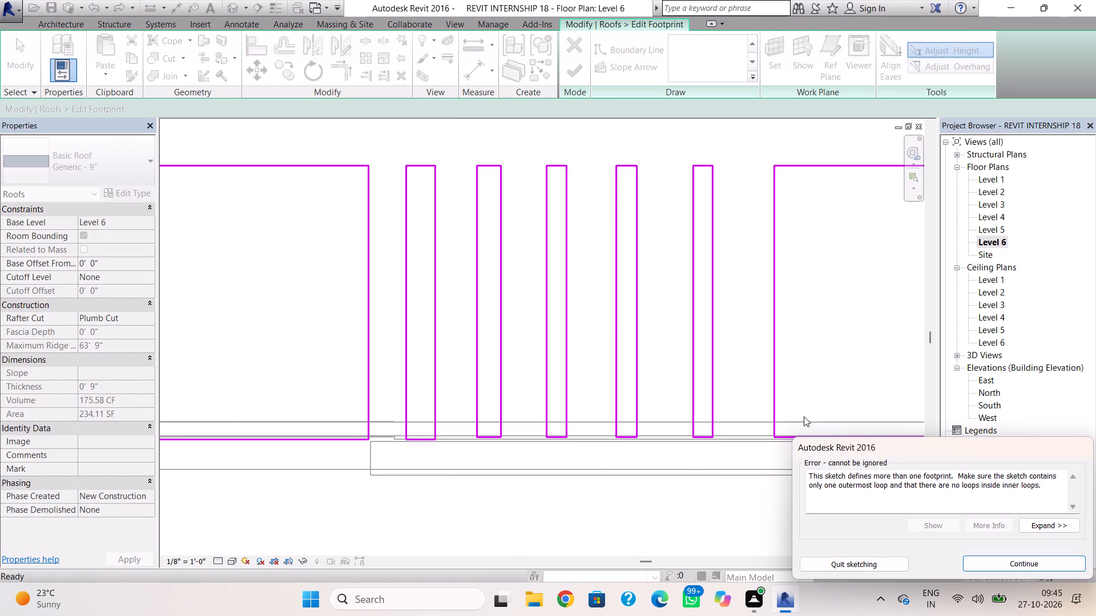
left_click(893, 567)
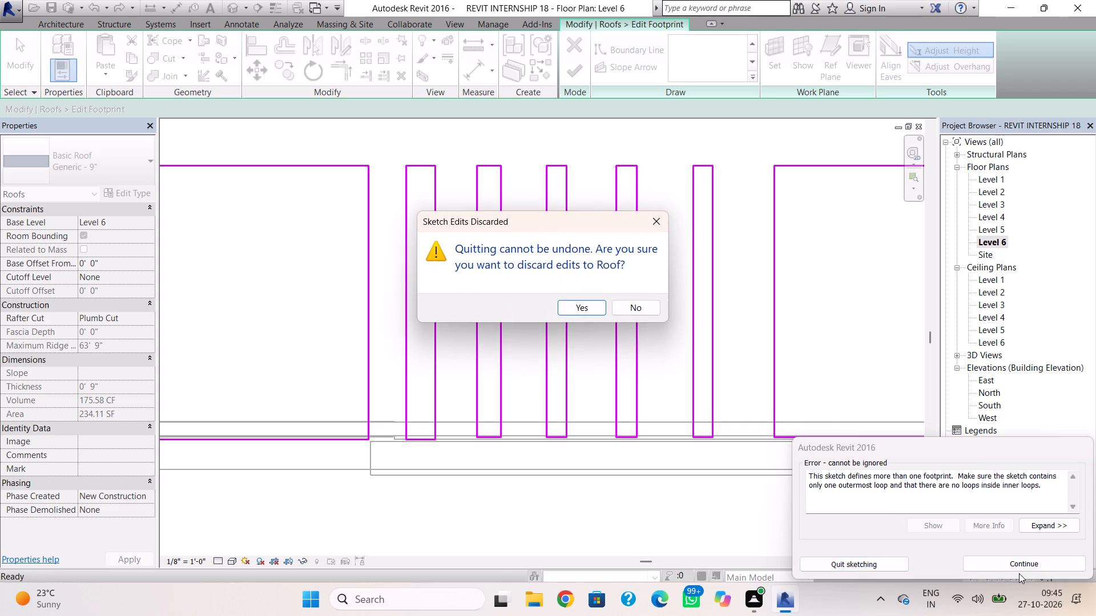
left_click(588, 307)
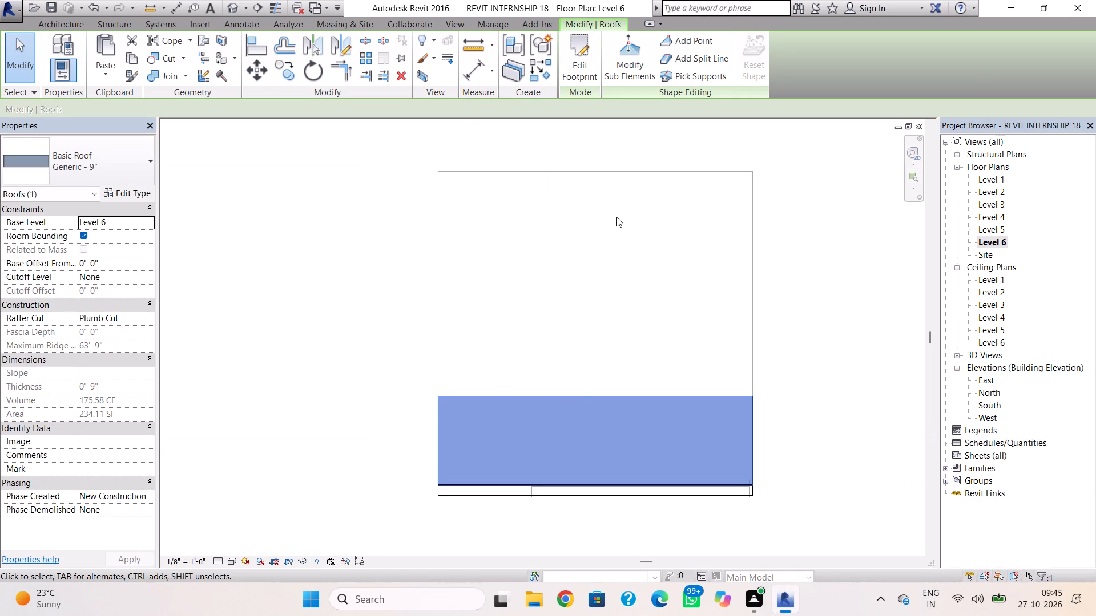
Open the profile of the top storey's front wall for editing in the 3D view.
left_click(232, 11)
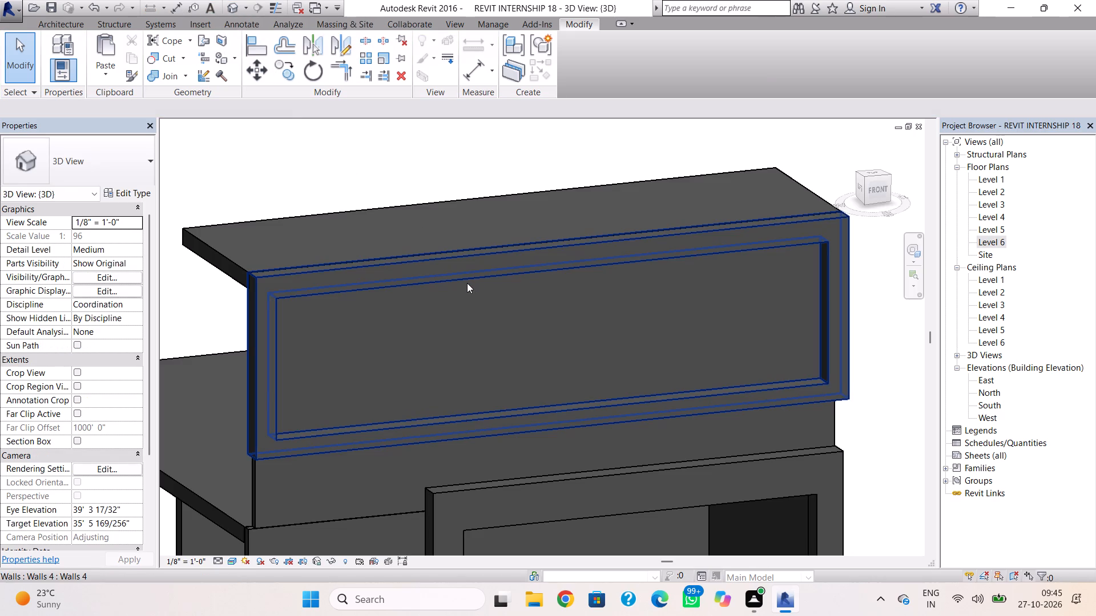
right_click_drag(467, 283, 409, 231, "shift")
right_click_drag(409, 231, 416, 243, "shift")
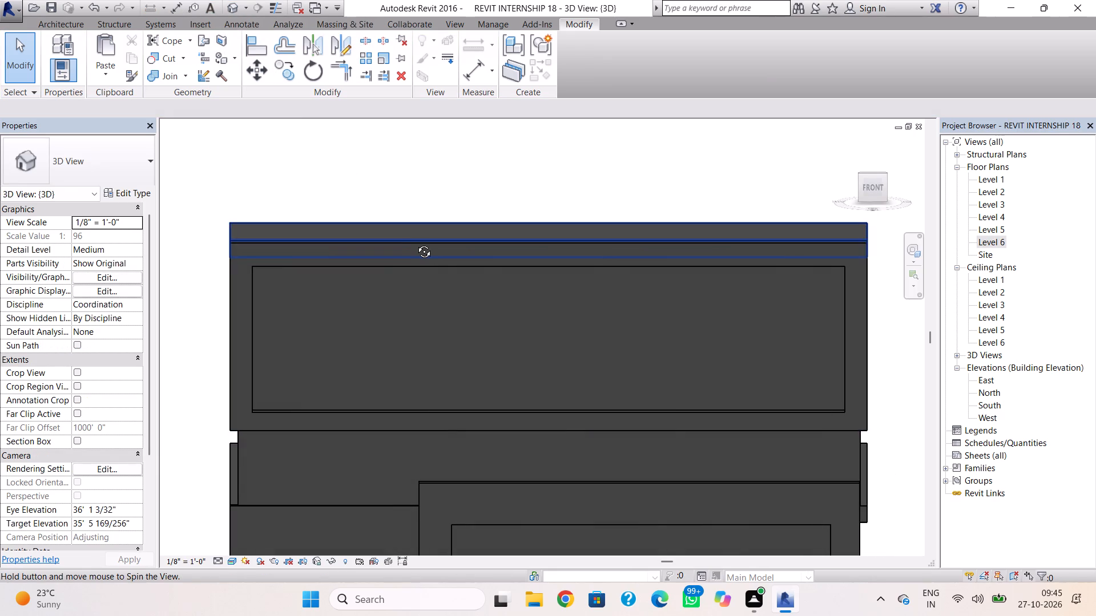
right_click_drag(416, 243, 416, 248, "shift")
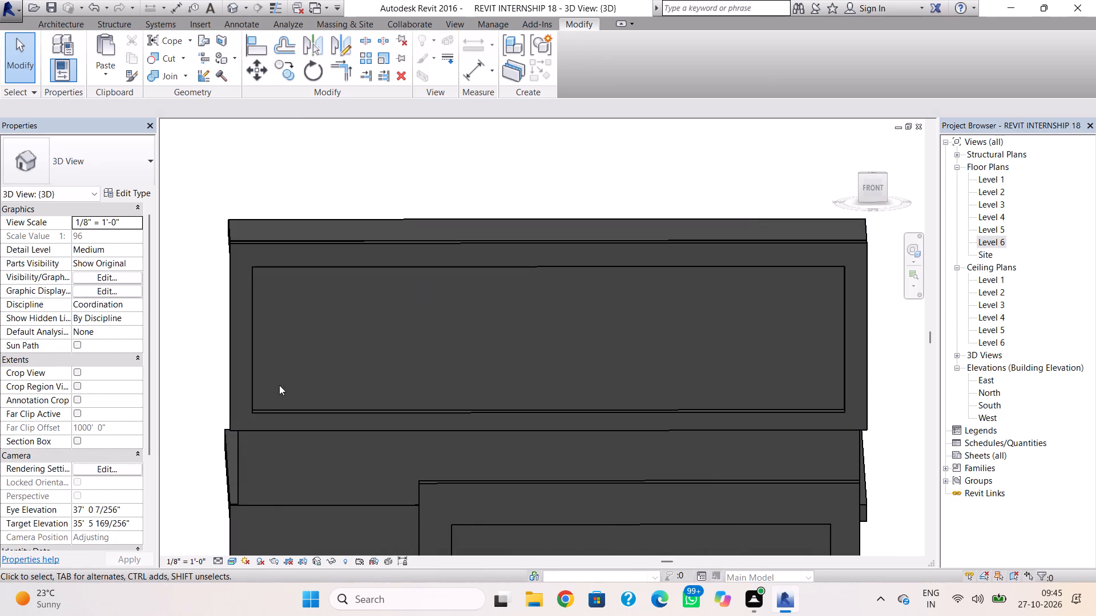
right_click_drag(263, 401, 457, 387, "shift")
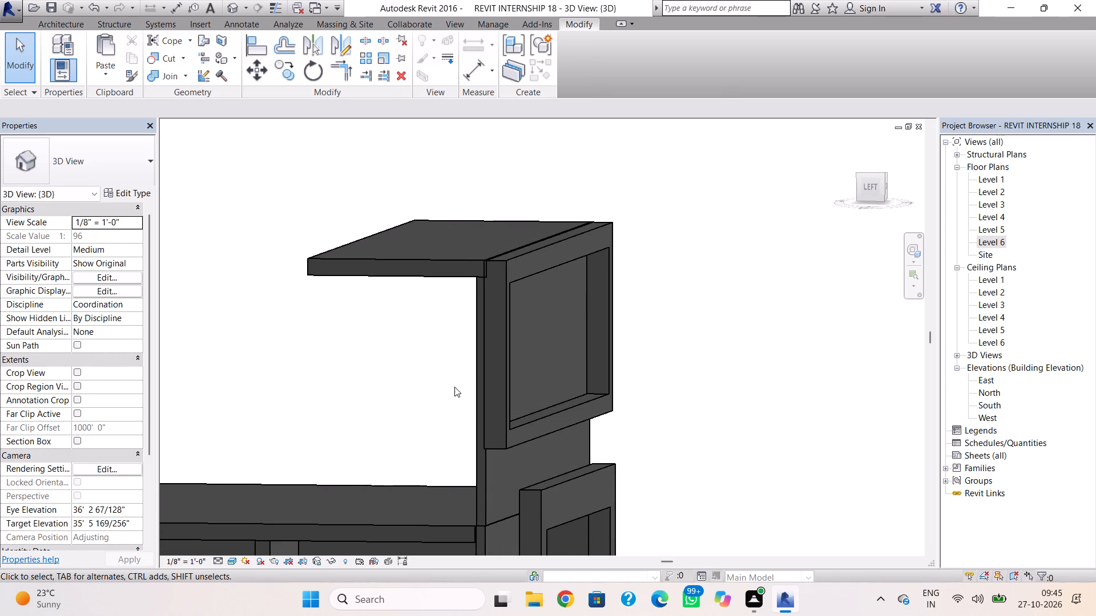
left_click(474, 389)
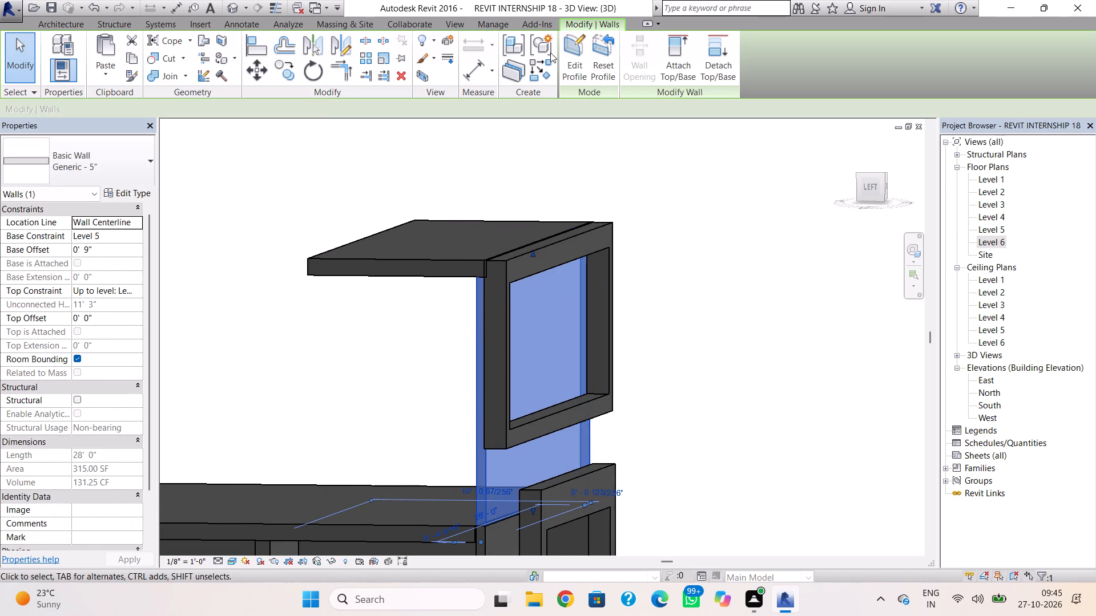
left_click(566, 59)
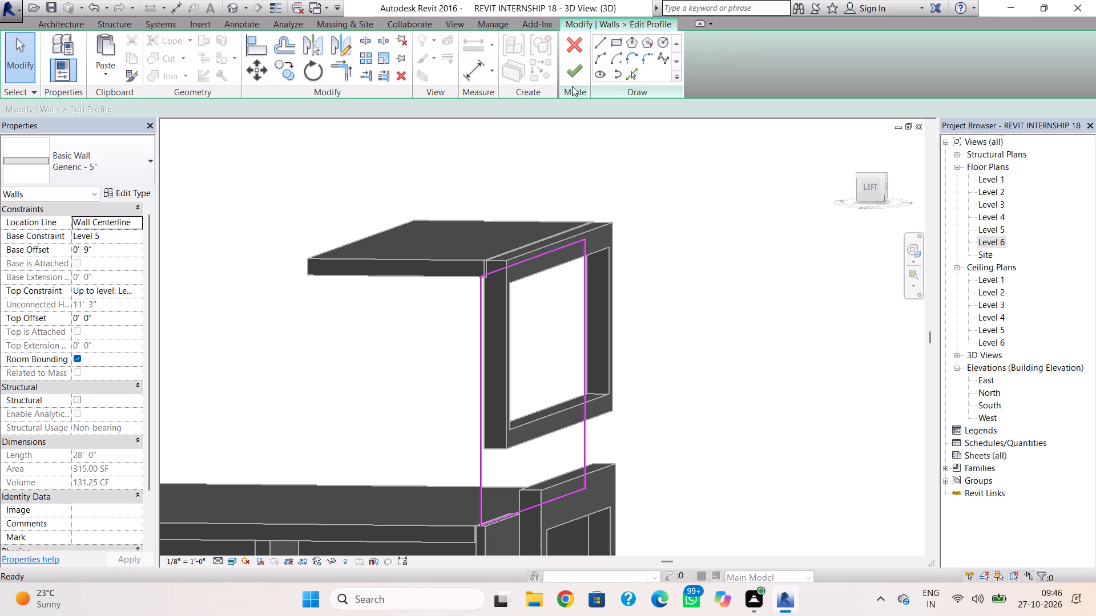
Draw a rectangle about 13' 8" wide by 7' 9" high in the wall profile, hanging from its top edge.
left_click(708, 232)
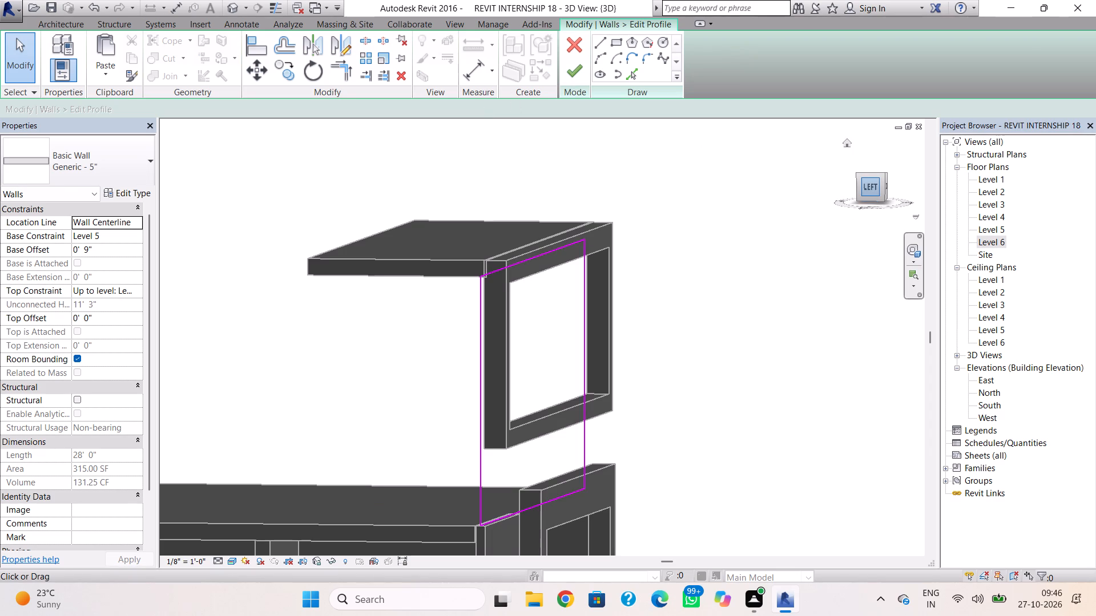
left_click(872, 196)
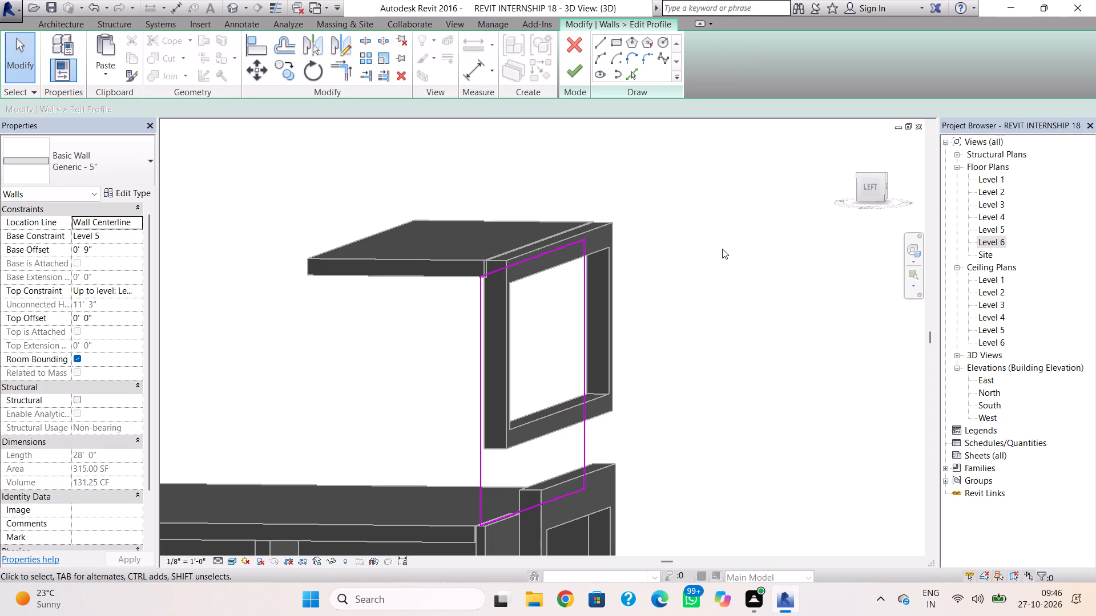
right_click_drag(722, 252, 538, 233, "shift")
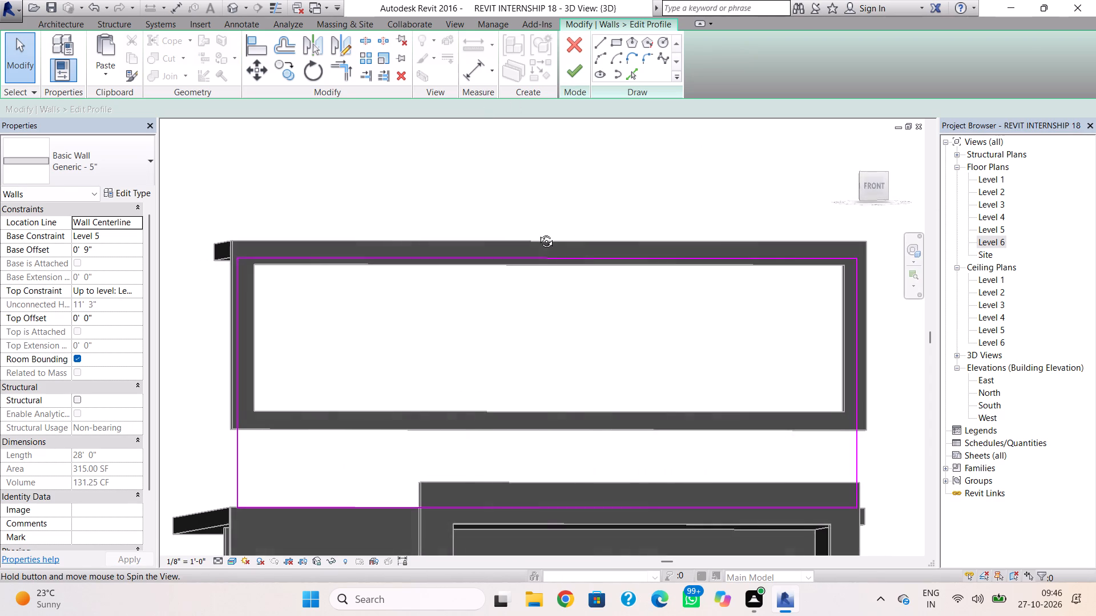
right_click_drag(538, 233, 534, 233, "shift")
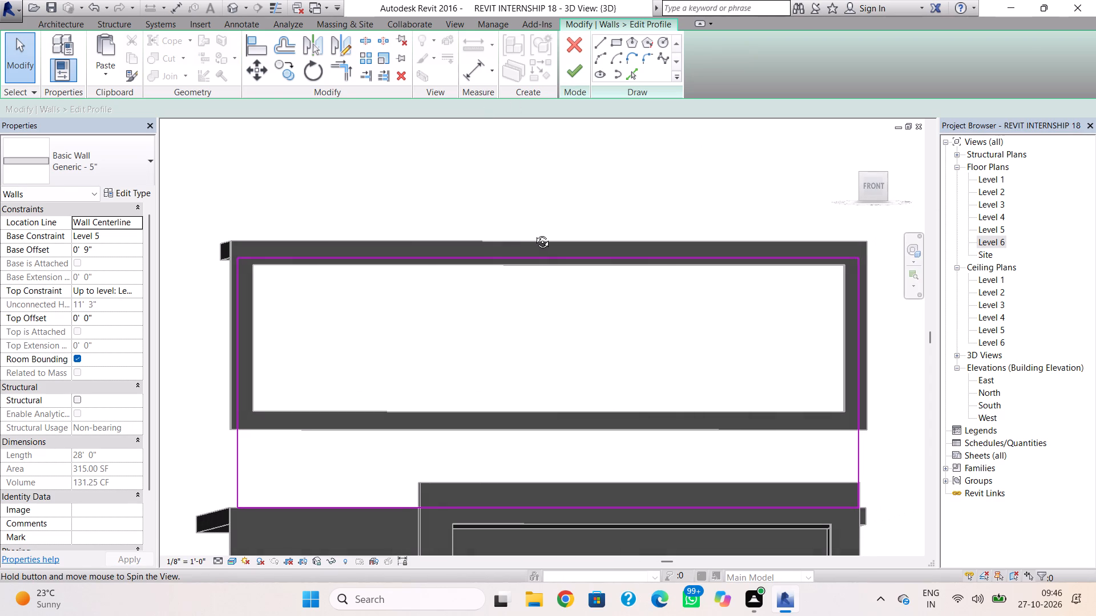
right_click_drag(534, 233, 526, 237, "shift")
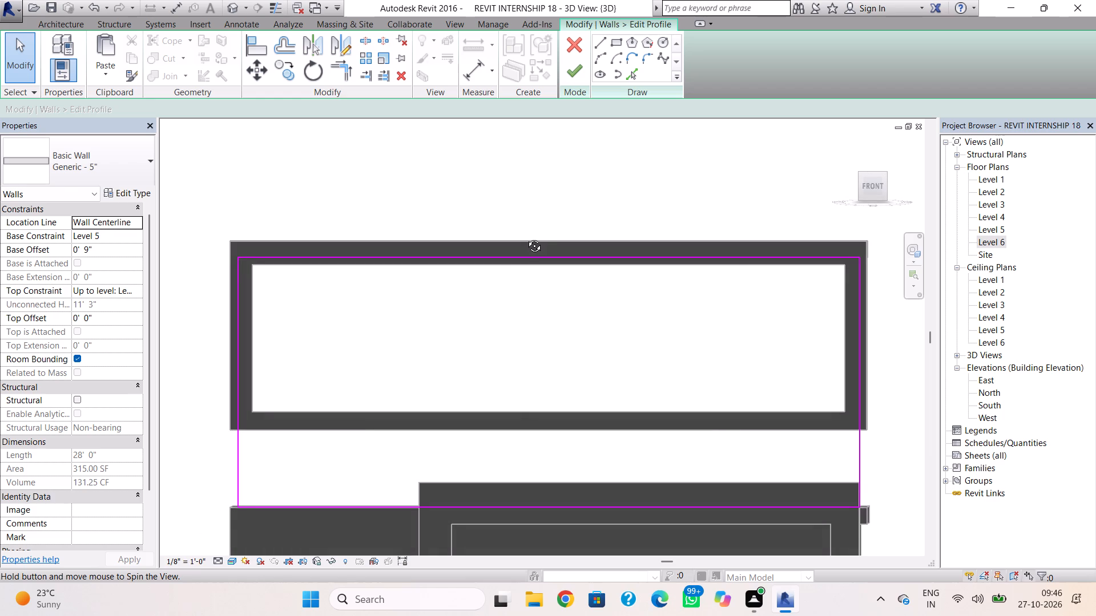
right_click_drag(526, 237, 528, 236, "shift")
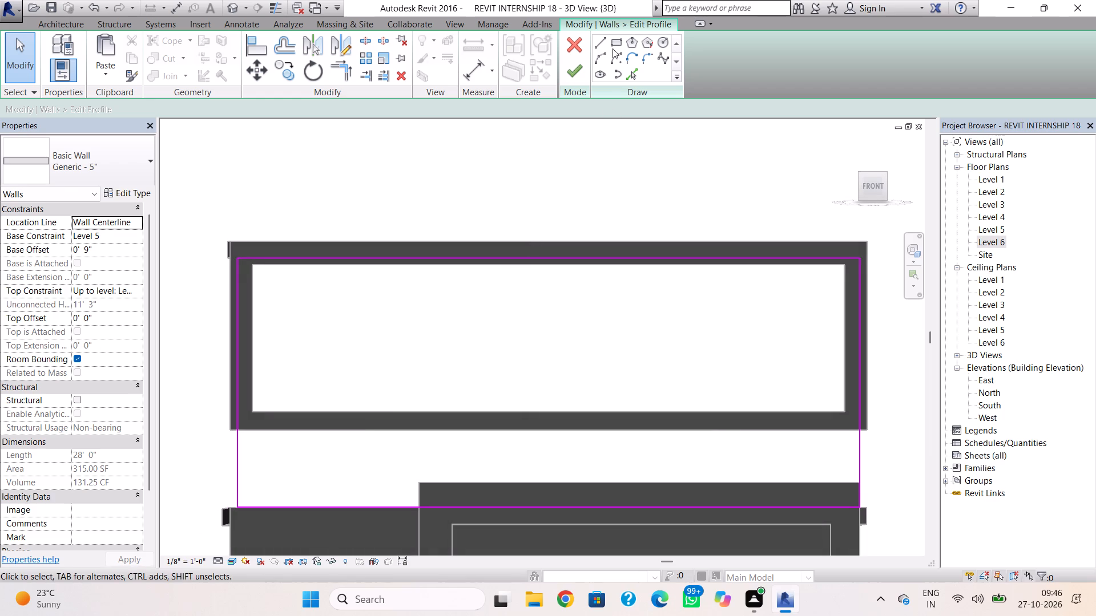
left_click(610, 42)
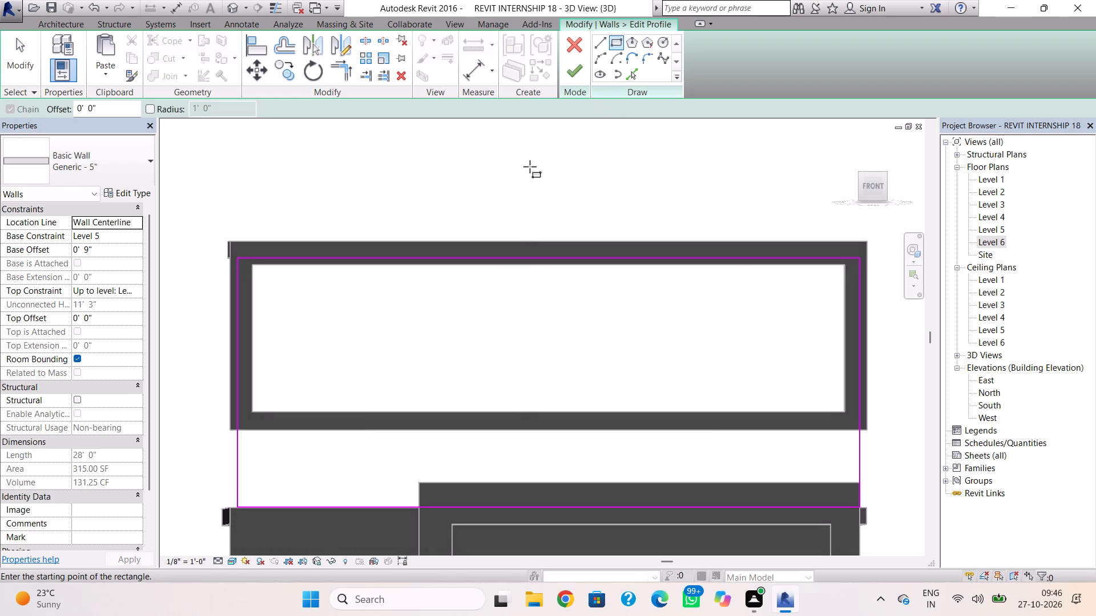
left_click(410, 261)
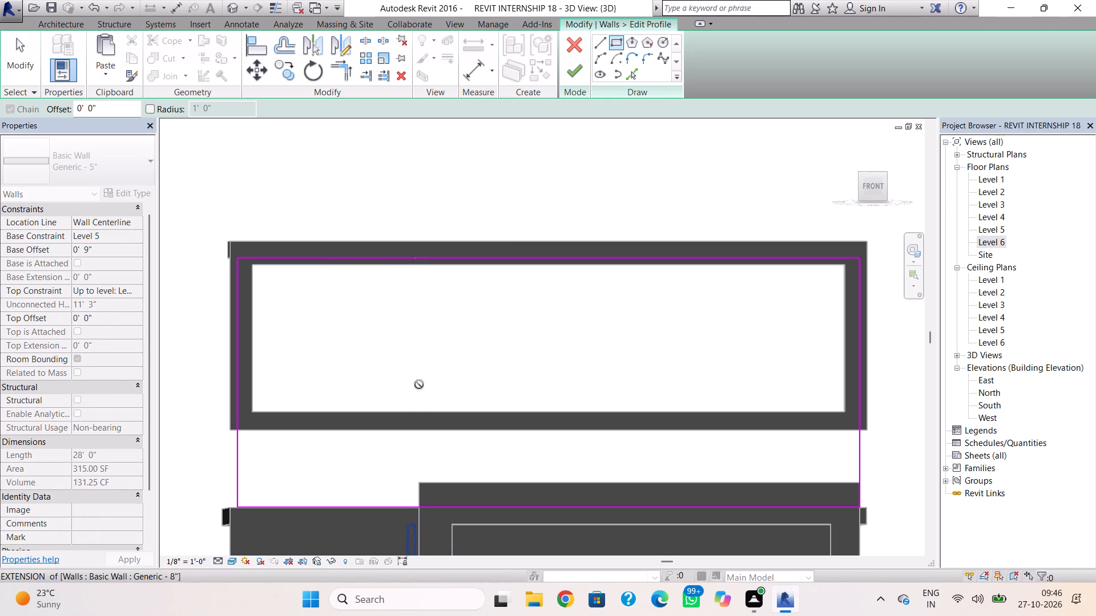
left_click(719, 433)
key("Escape")
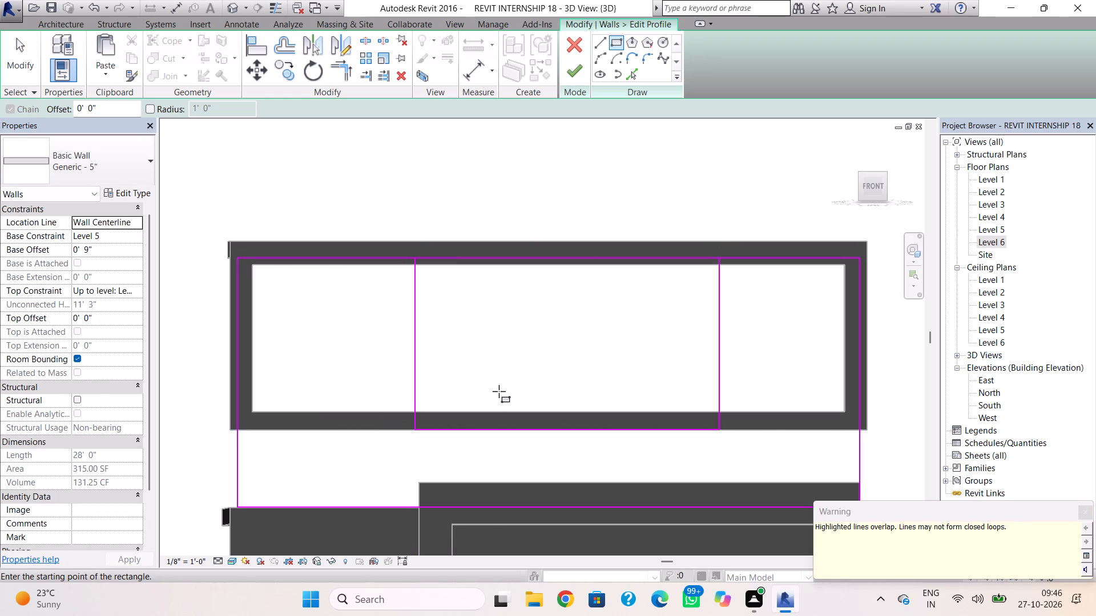
key("Escape")
Delete the rectangle's top line and the wall profile's full-width top line that overlaps it.
left_click(519, 262)
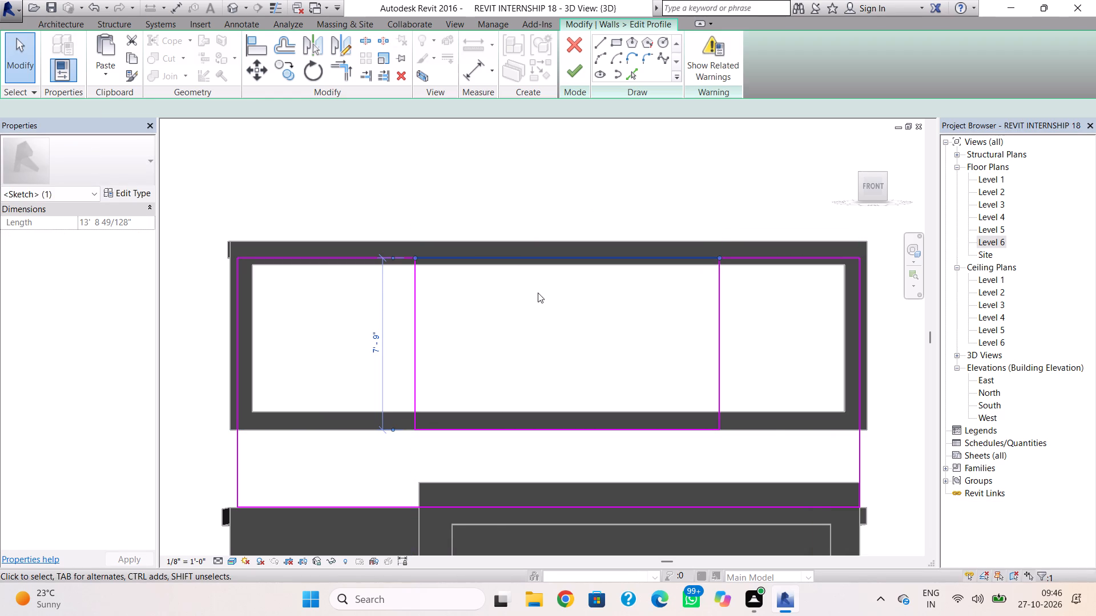
key("Delete")
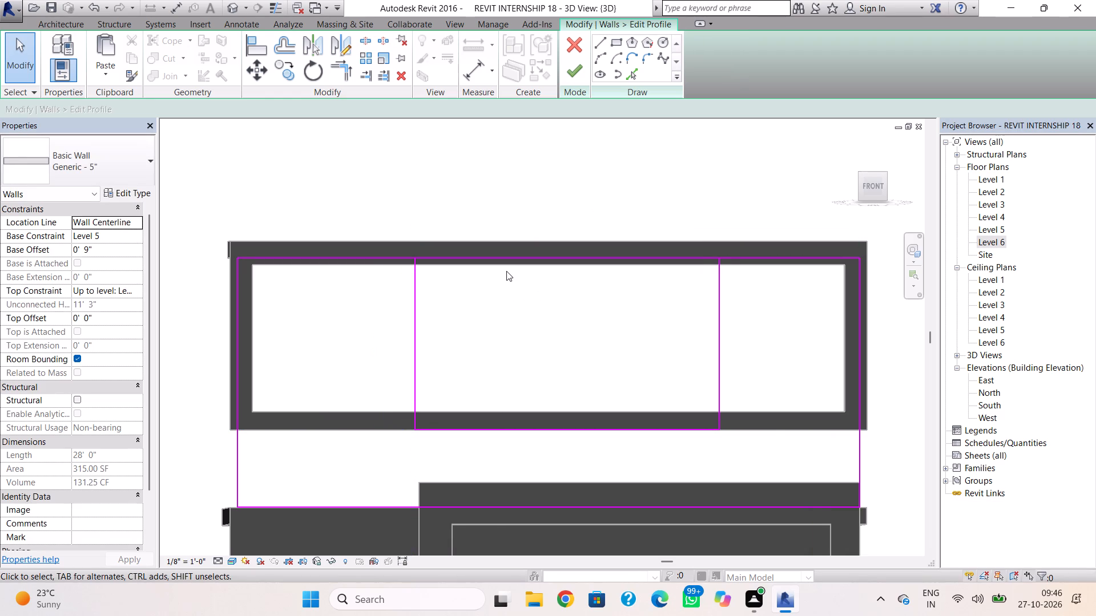
left_click(510, 260)
key("Delete")
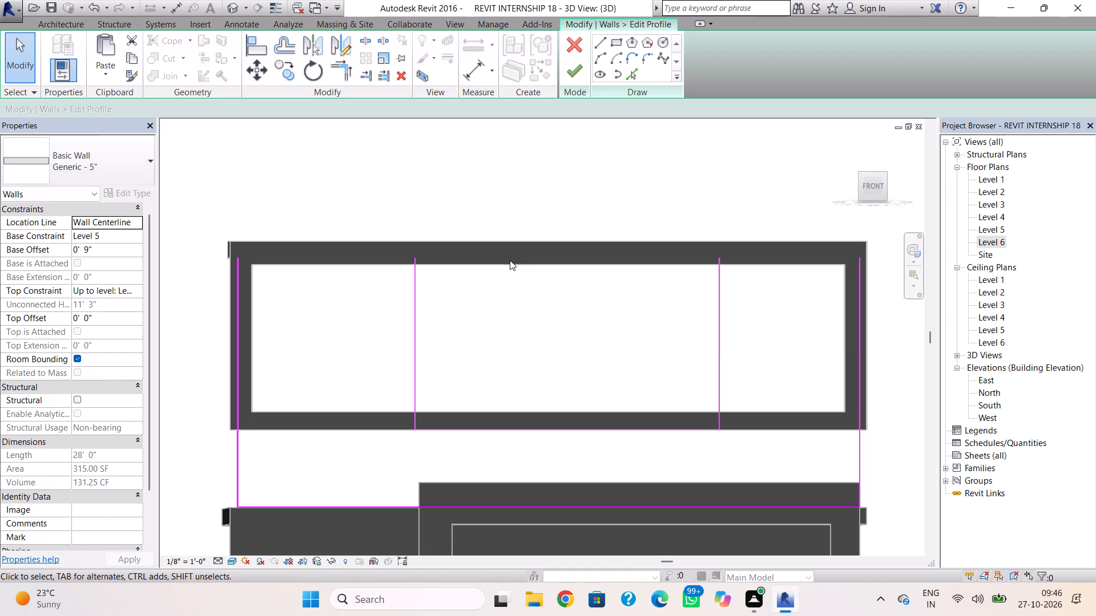
Draw profile top lines on both sides of the recess, about 8' 0" long on the west and 6' 4" on the east.
left_click(605, 40)
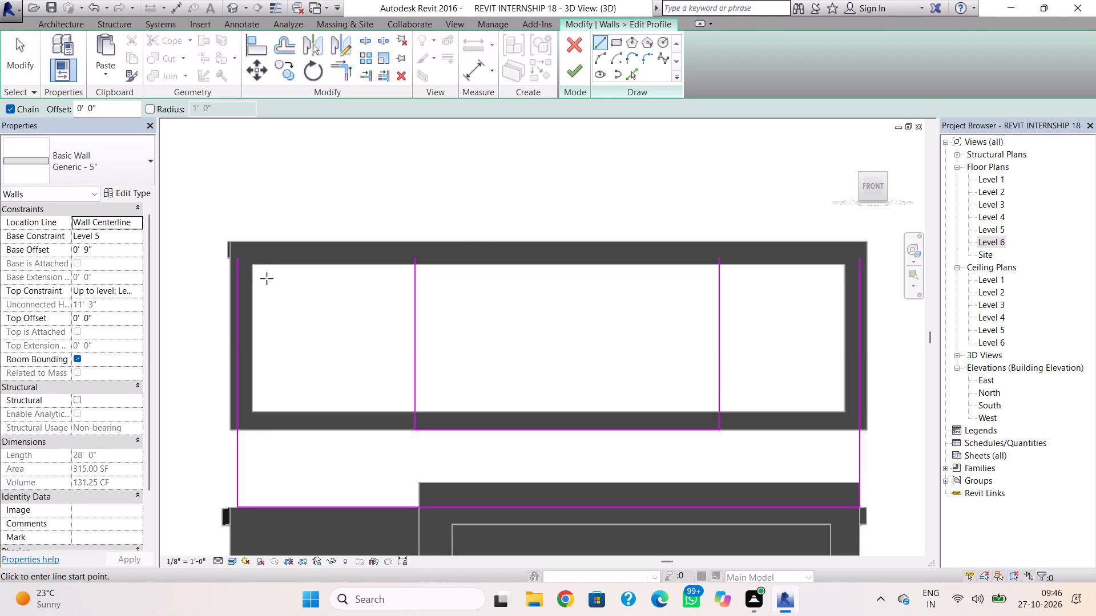
left_click(241, 260)
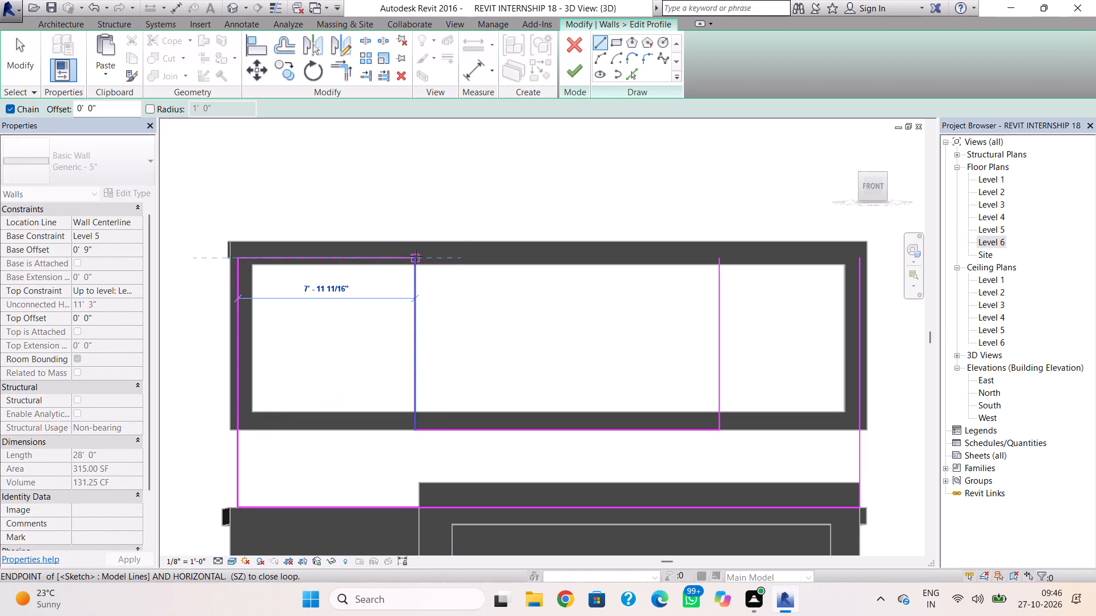
left_click(416, 256)
left_click(721, 256)
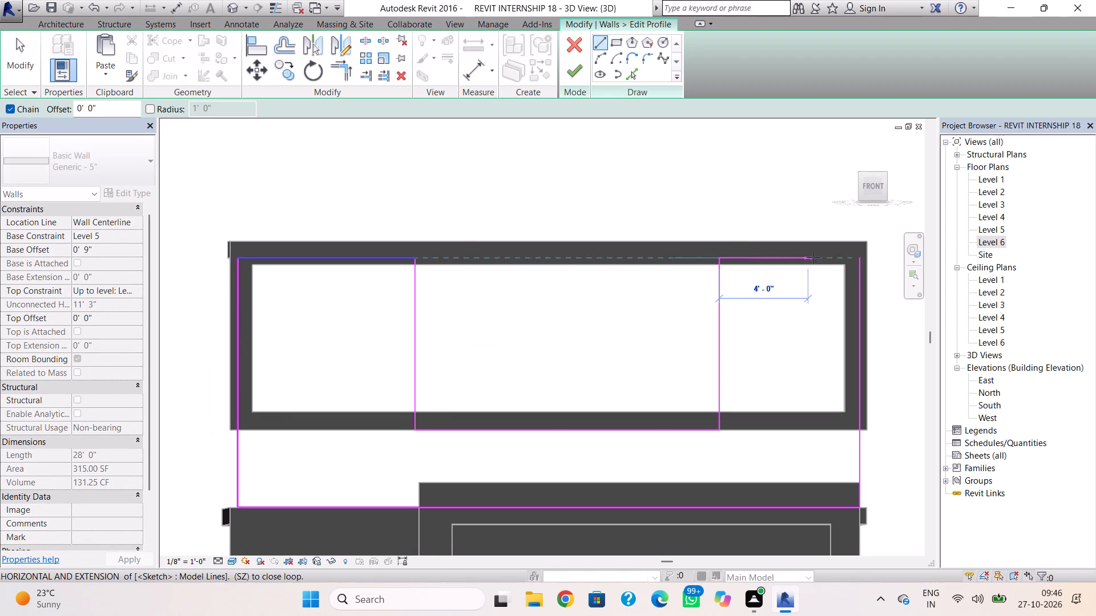
left_click(855, 257)
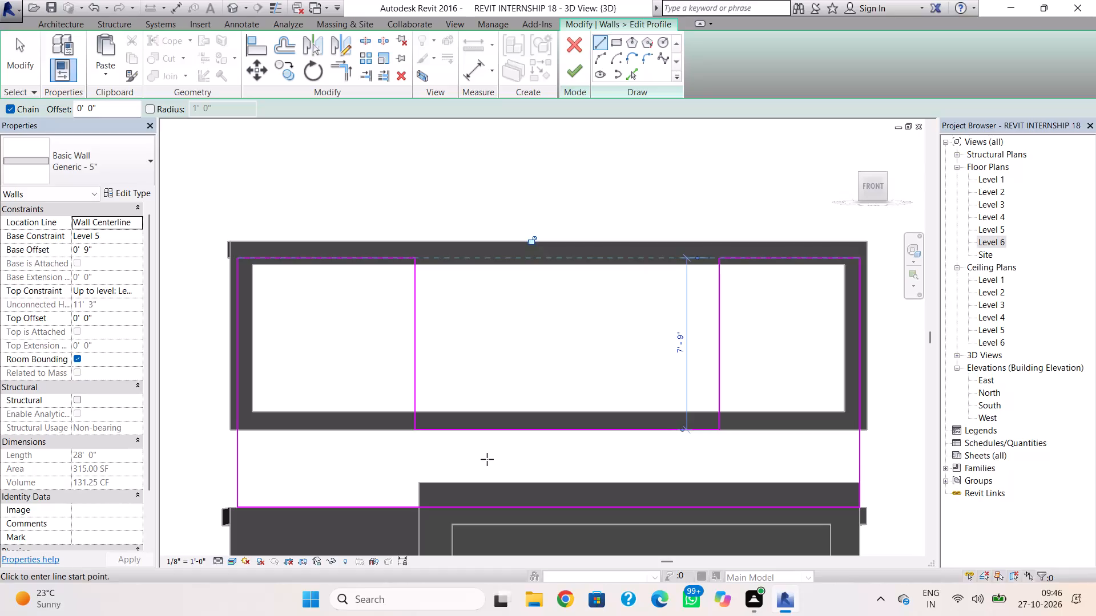
key("Escape")
key("Escape")
Replace the recess's bottom line with one along the frame's lower inner edge, about 6' 11" below the profile's top.
left_click(505, 428)
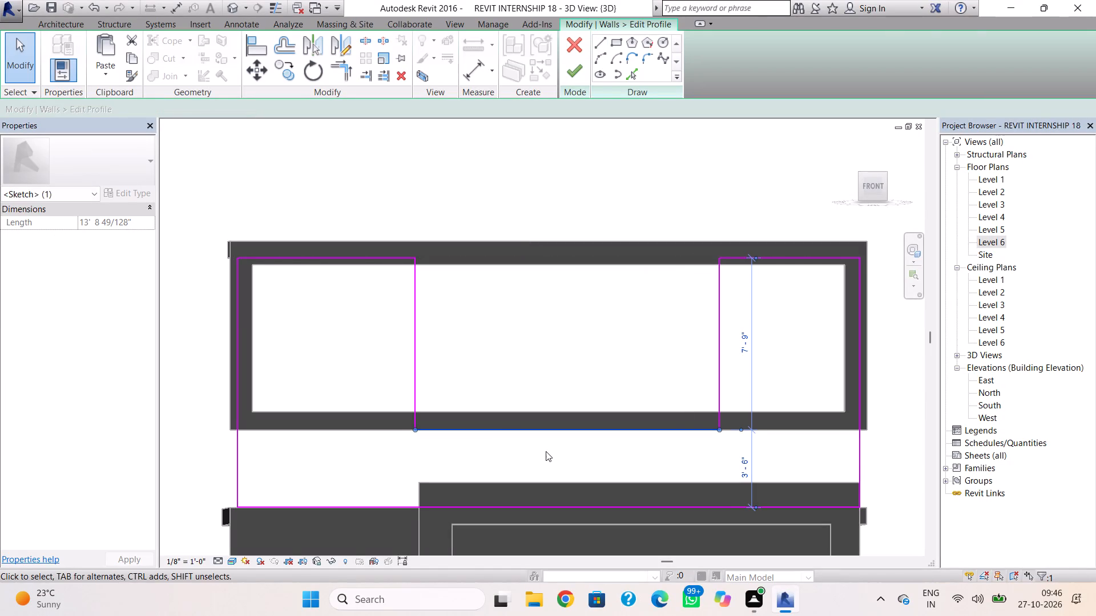
key("Delete")
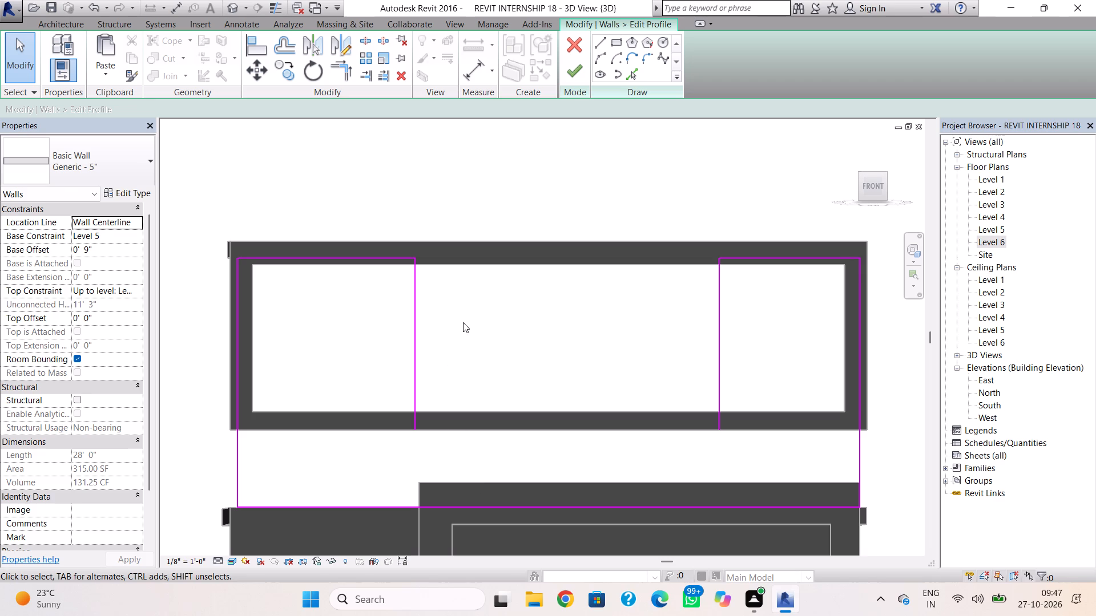
left_click(599, 48)
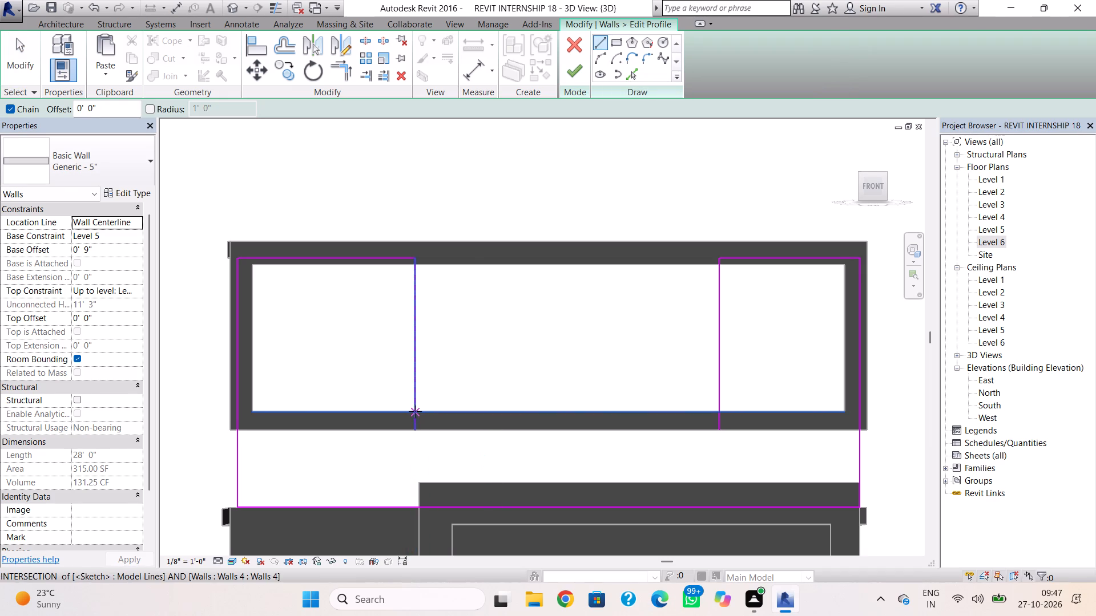
left_click(415, 411)
left_click(724, 407)
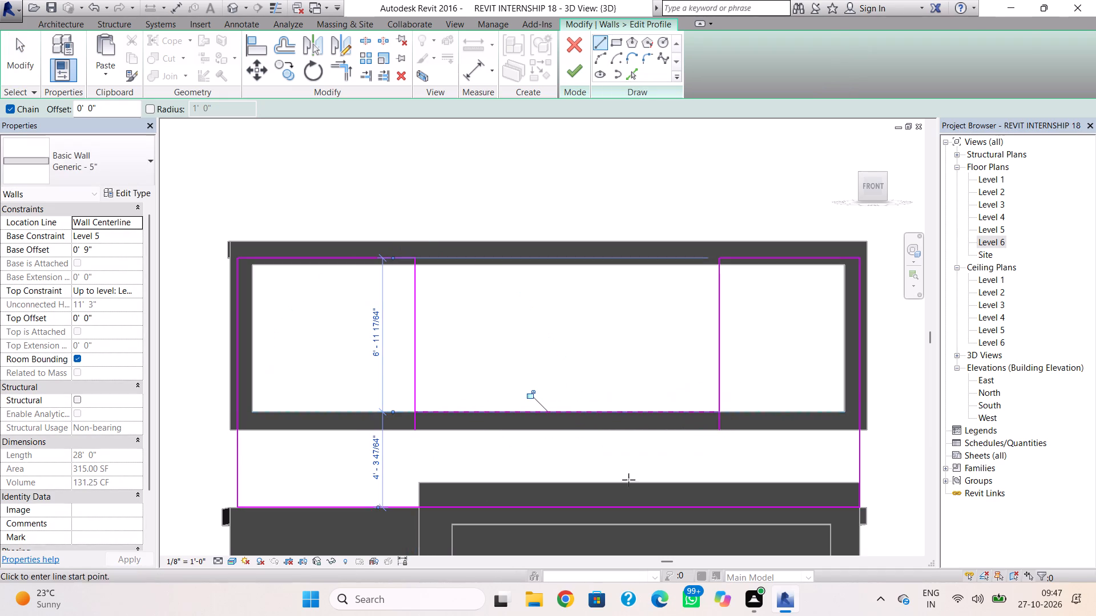
key("Escape")
key("Escape")
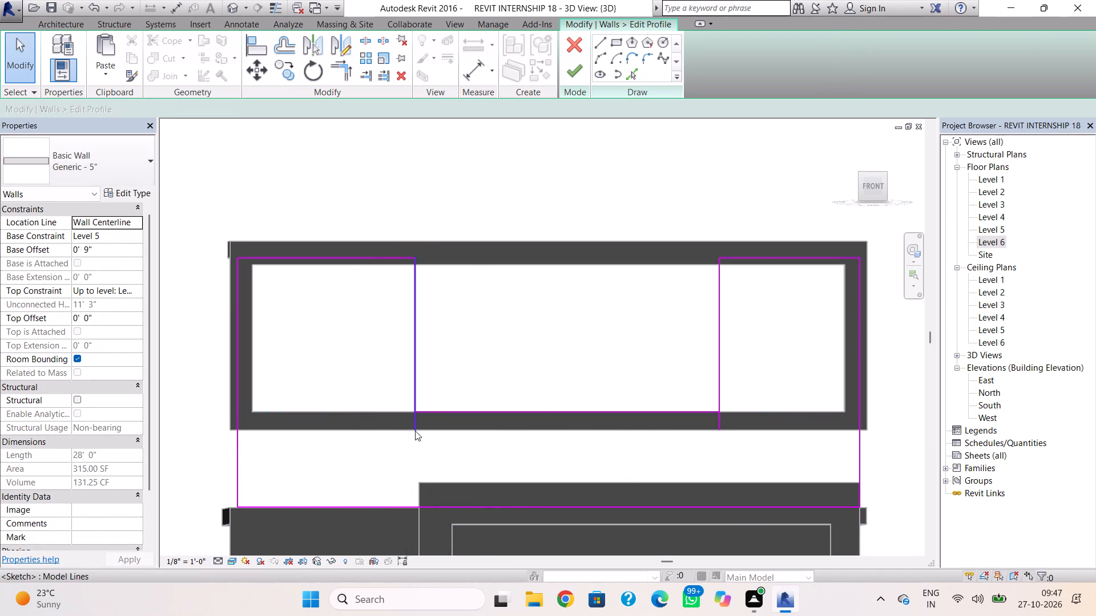
Shorten both side lines of the recess to meet its new bottom line, and finish the wall profile.
left_click(415, 430)
left_click_drag(415, 430, 414, 414)
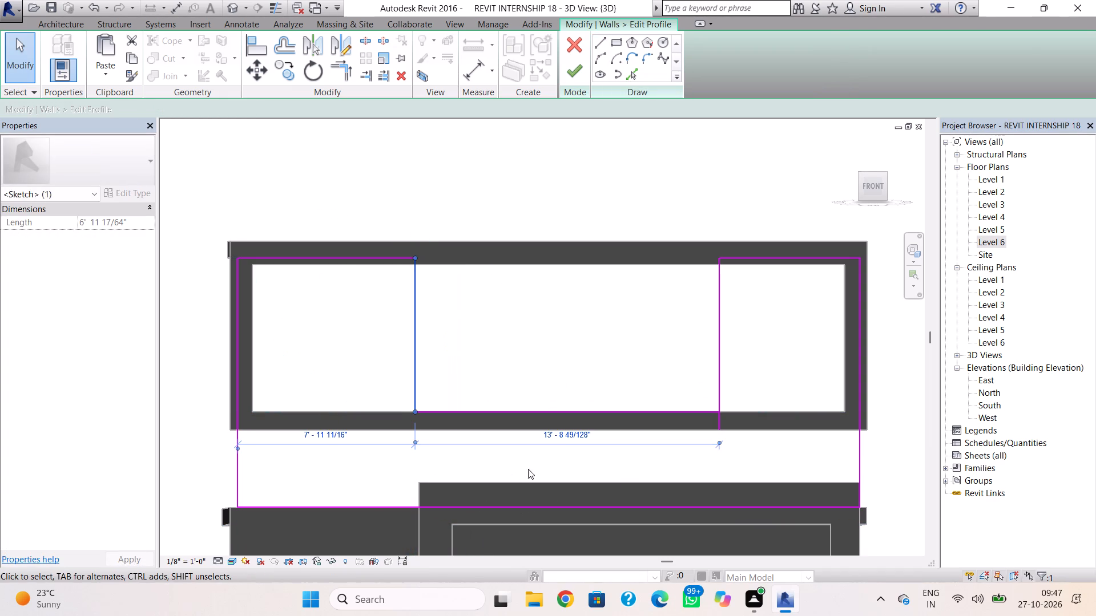
left_click(740, 459)
left_click(720, 423)
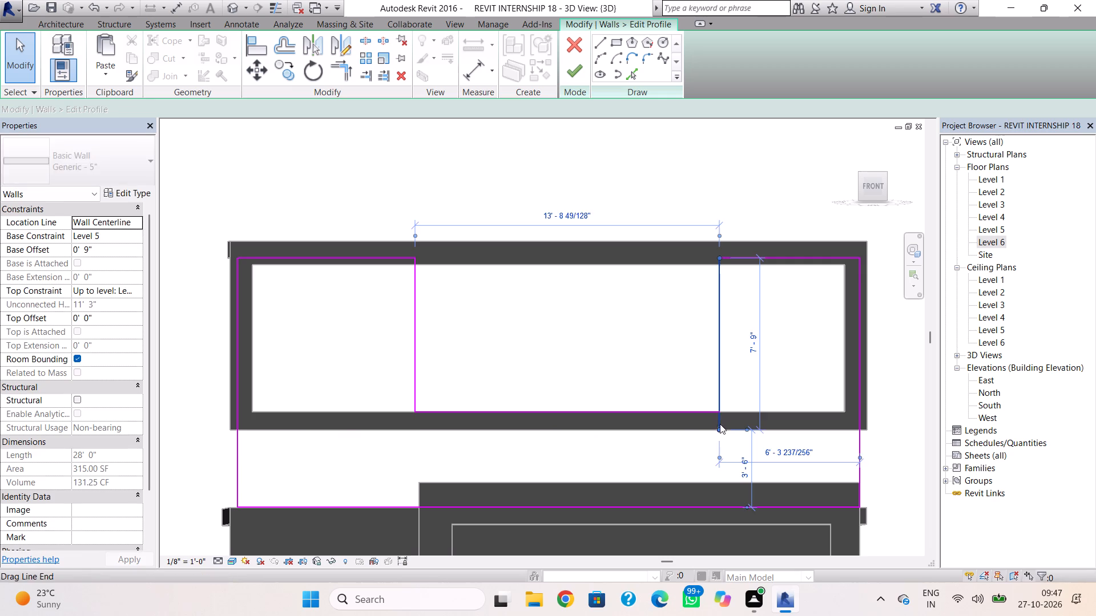
left_click_drag(718, 429, 718, 418)
left_click(752, 389)
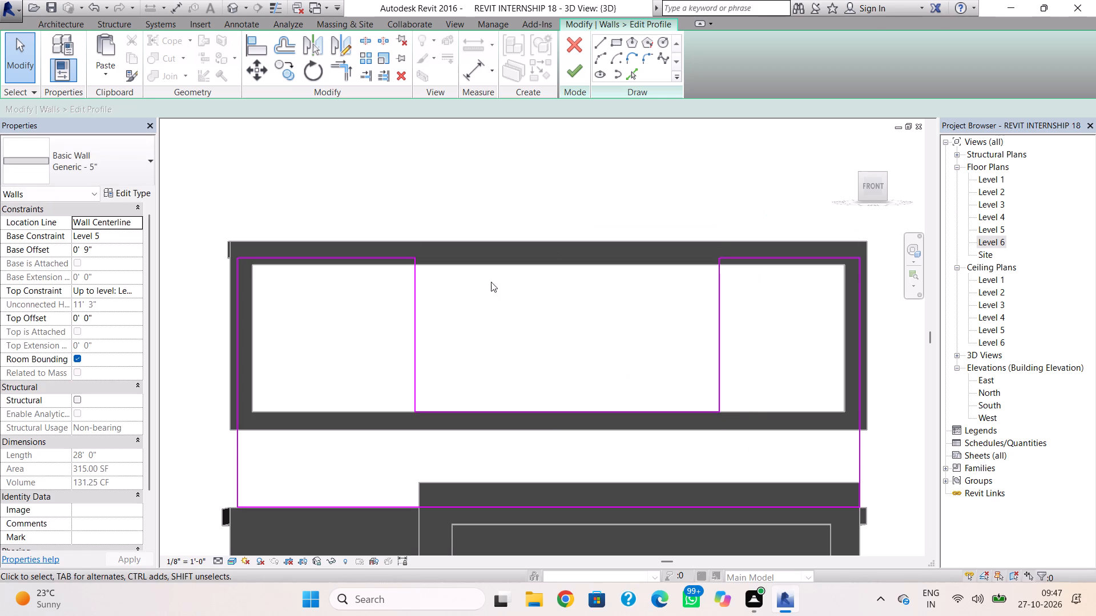
left_click(572, 76)
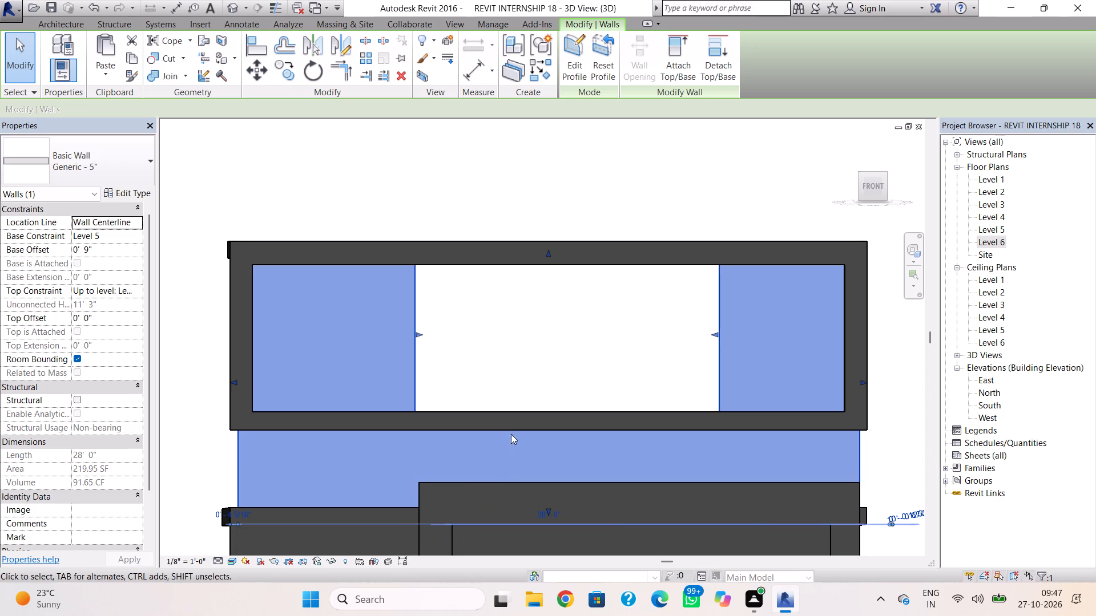
key("Escape")
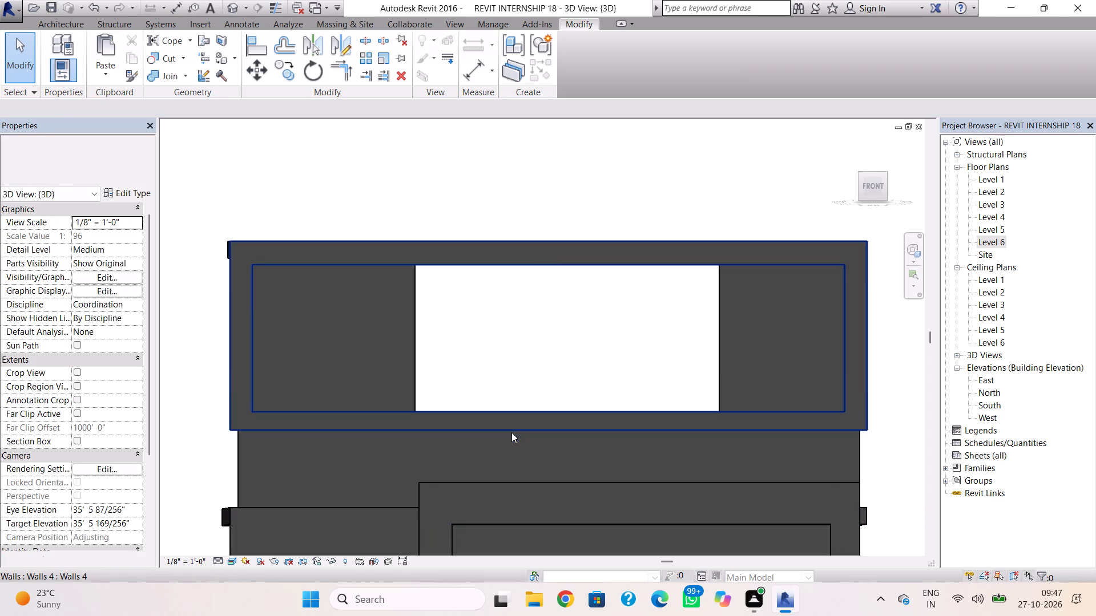
Open the footprint sketch of the Generic - 9" roof above the top storey's front recess for editing in the Level 6 plan.
right_click_drag(501, 331, 513, 448, "shift")
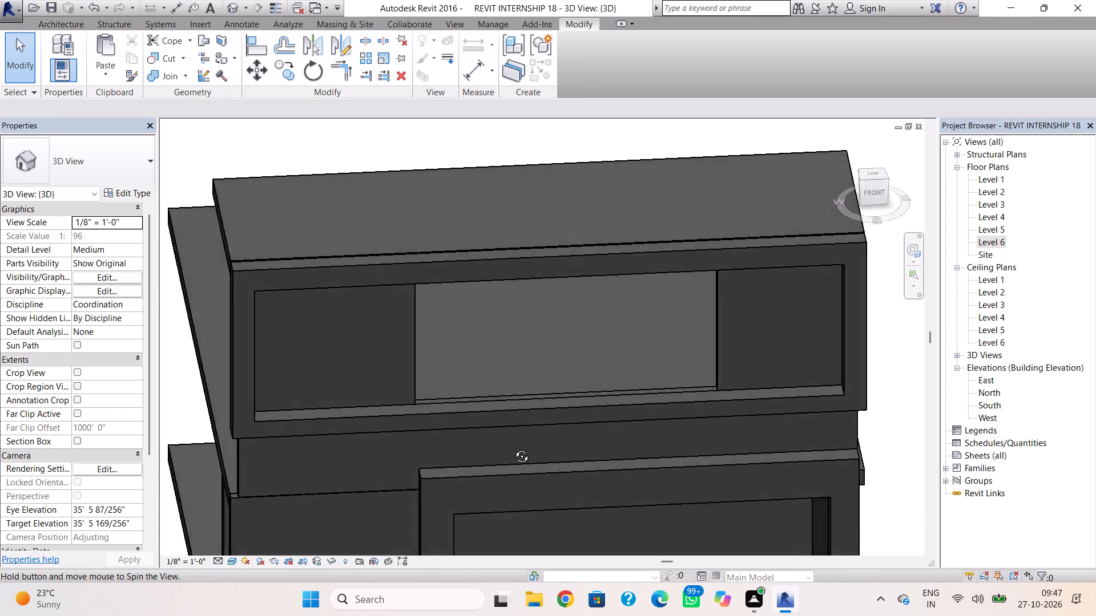
right_click_drag(513, 448, 501, 487, "shift")
right_click(500, 486, "shift")
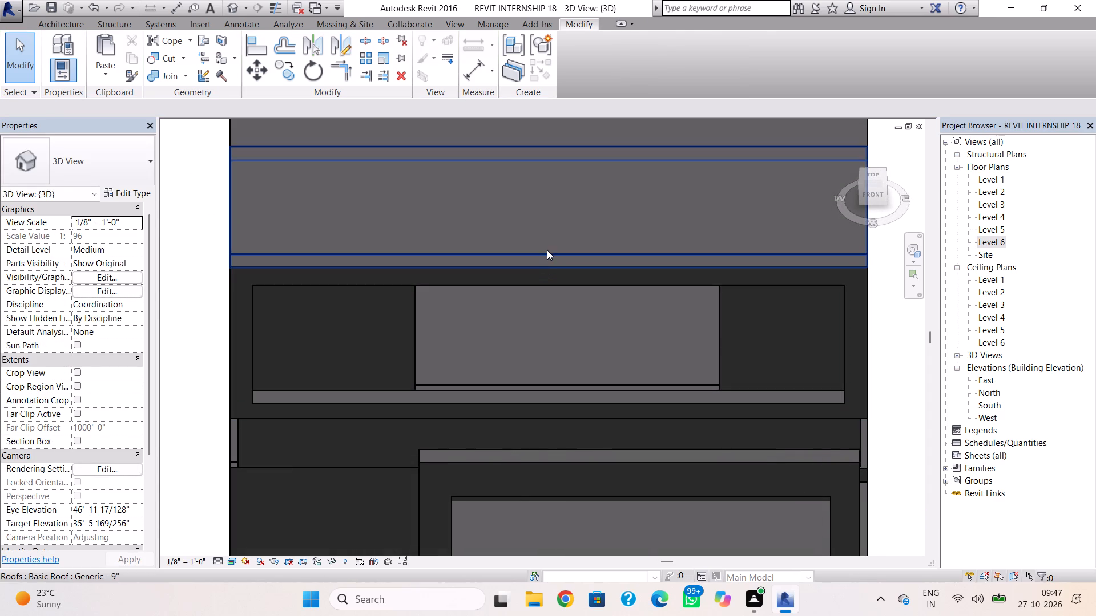
left_click(547, 250)
left_click(587, 54)
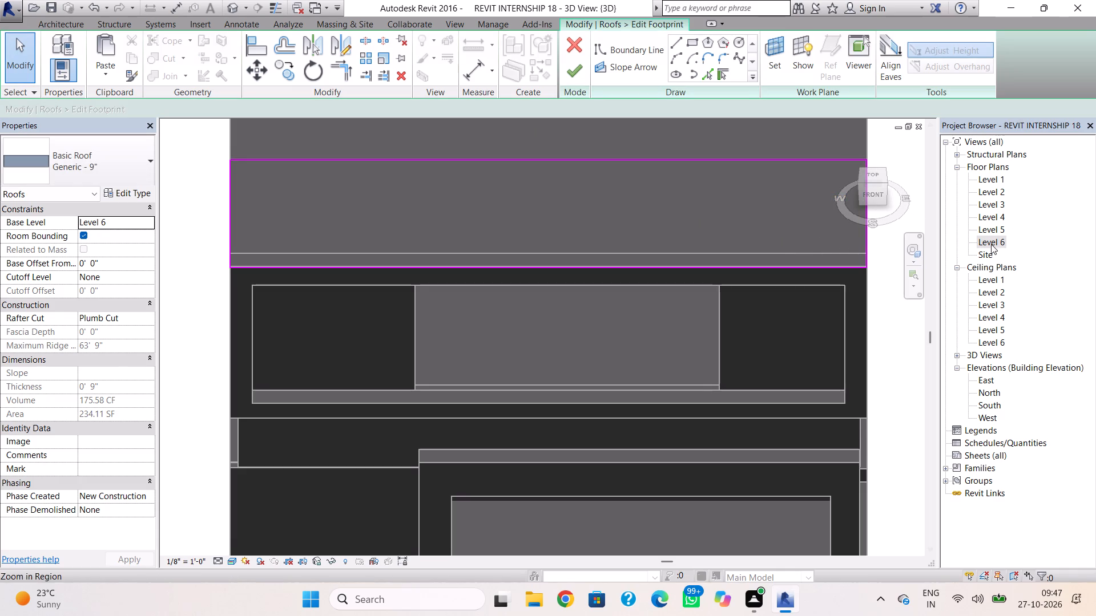
double_click(991, 244)
scroll(589, 479, "up", 5)
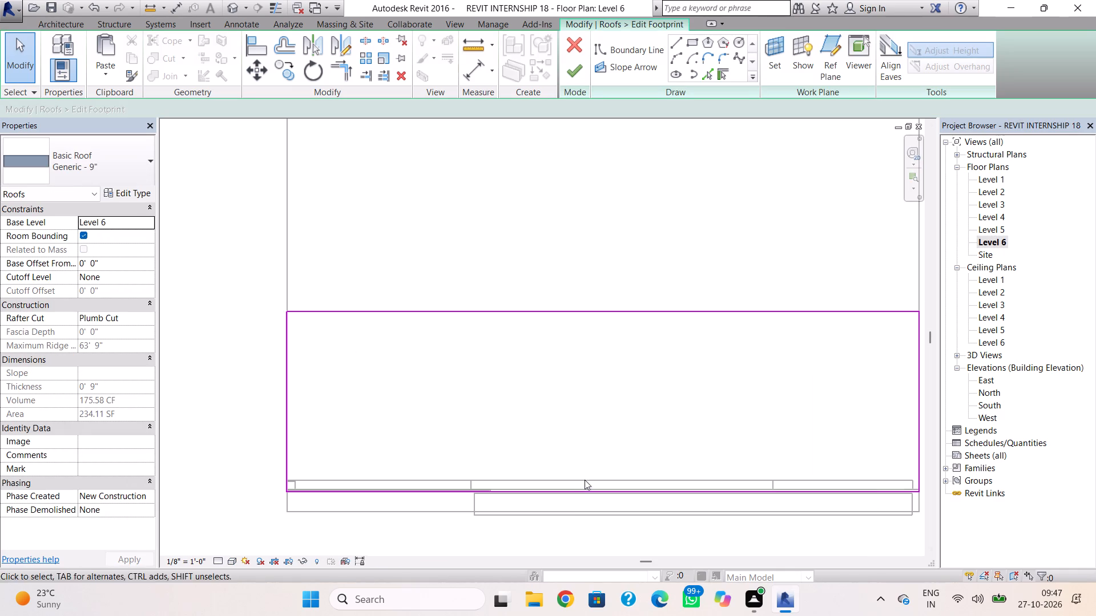
scroll(561, 494, "up", 5)
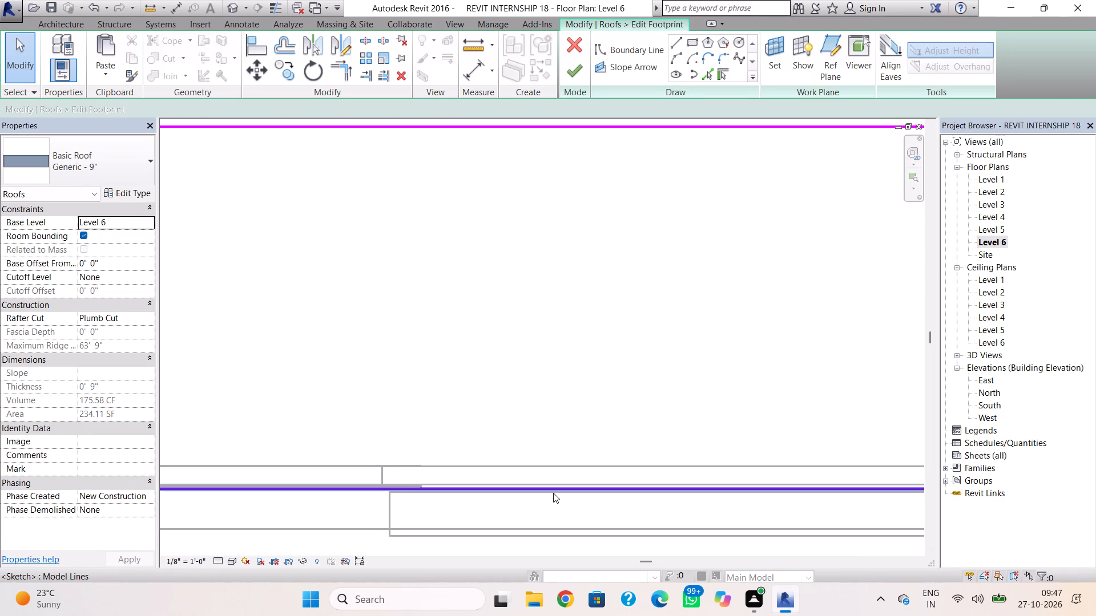
left_click(553, 493)
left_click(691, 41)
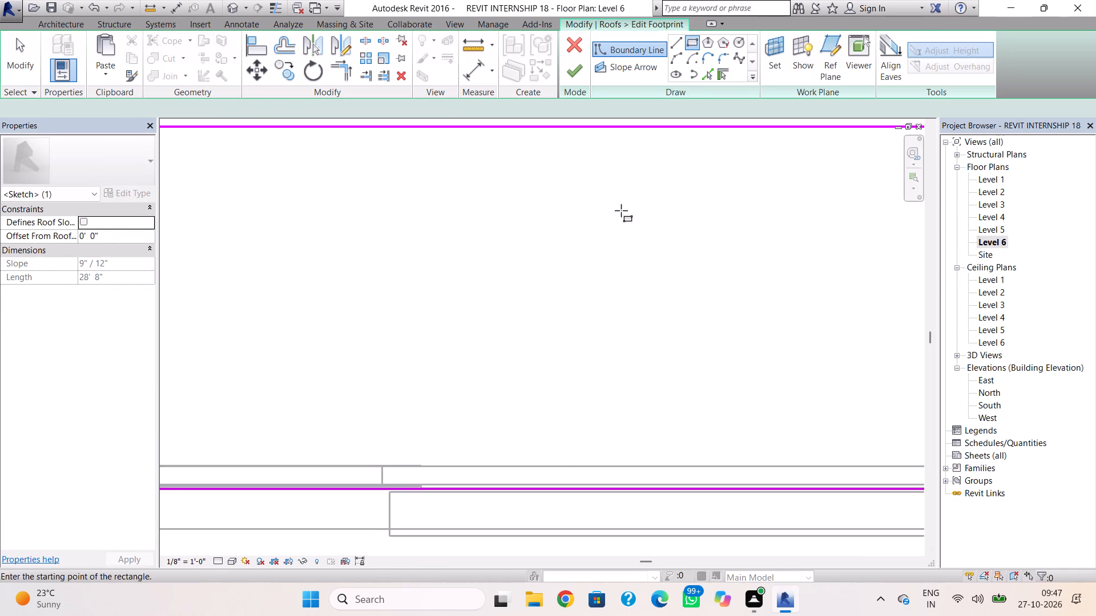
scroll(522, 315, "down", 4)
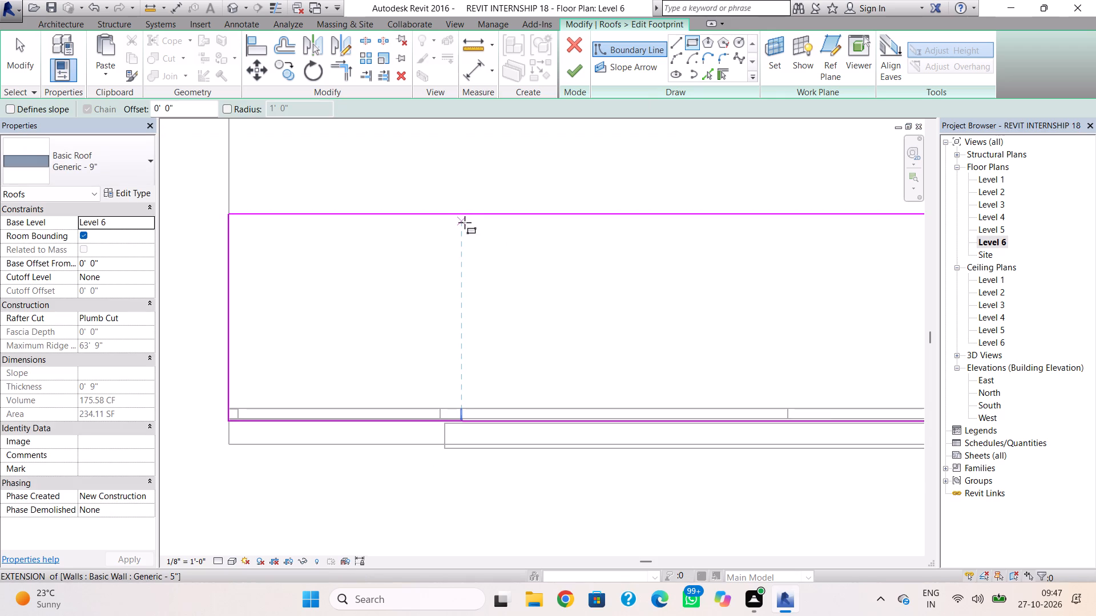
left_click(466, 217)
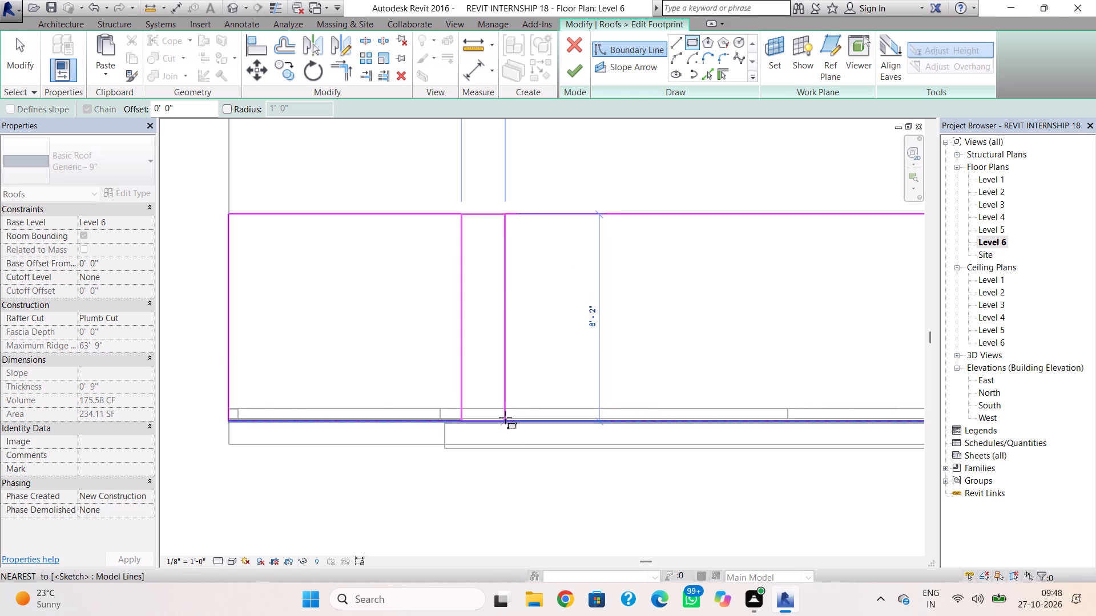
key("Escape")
Sketch a narrow rectangular opening about 7' 6" long across the roof's depth, near the west side of the front recess.
left_click(690, 43)
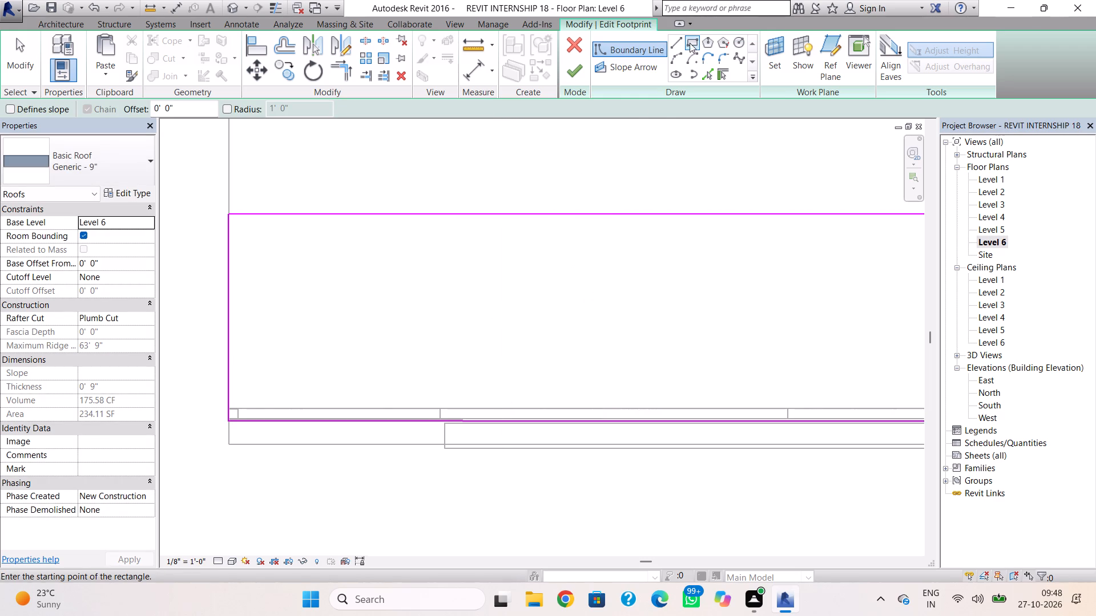
left_click(460, 224)
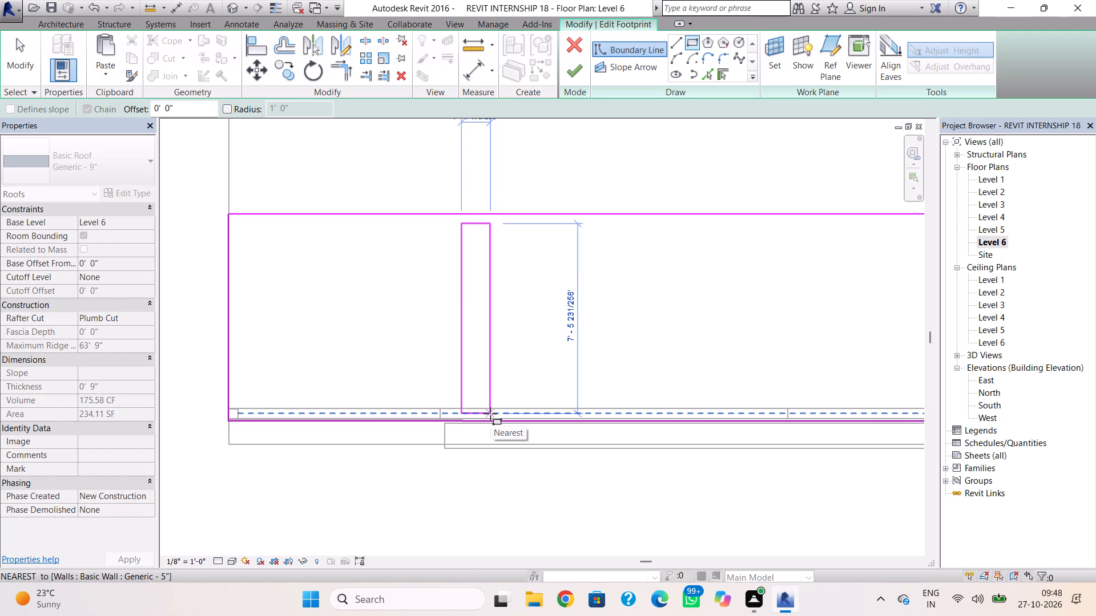
left_click(491, 414)
key("Escape")
key("Escape")
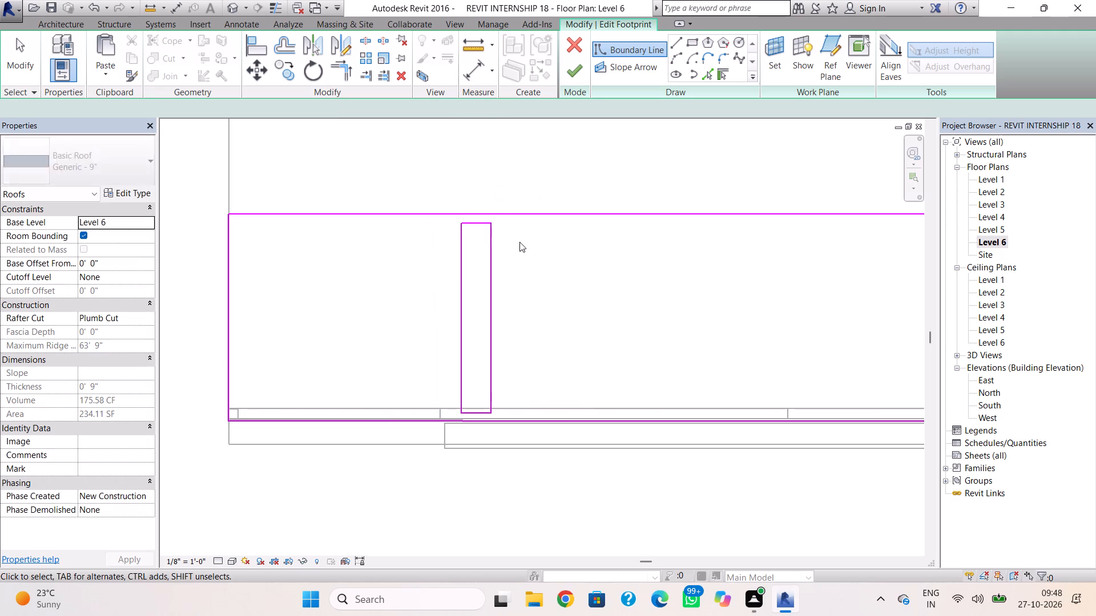
Copy the rectangular opening four times eastward in a level row, spaced about 2' 0" apart.
left_click_drag(509, 224, 442, 344)
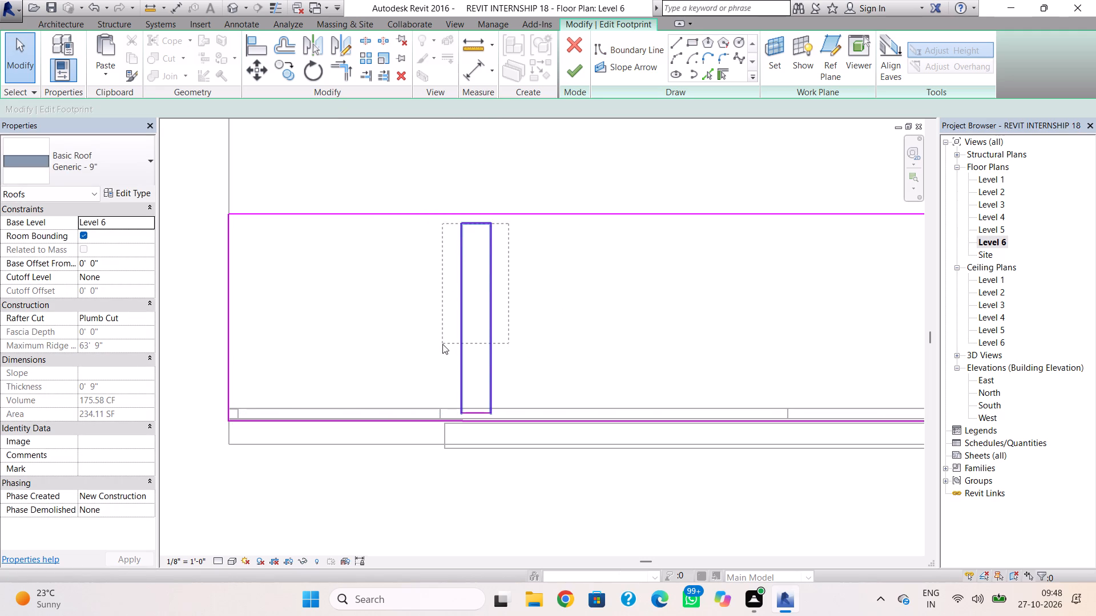
left_click_drag(442, 344, 448, 415)
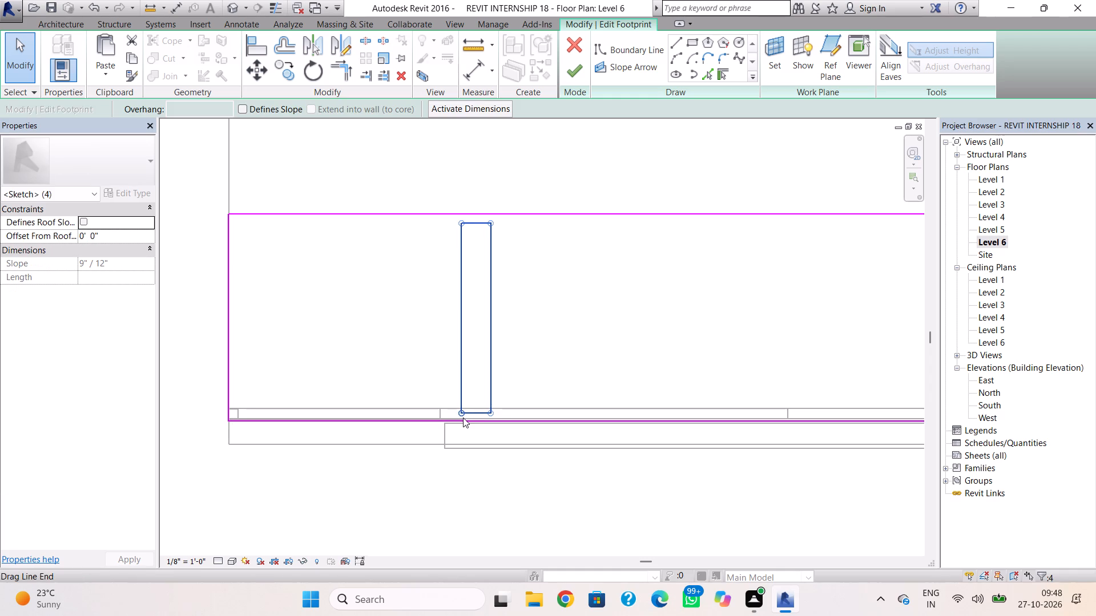
key("ctrl+c")
key("ctrl+v")
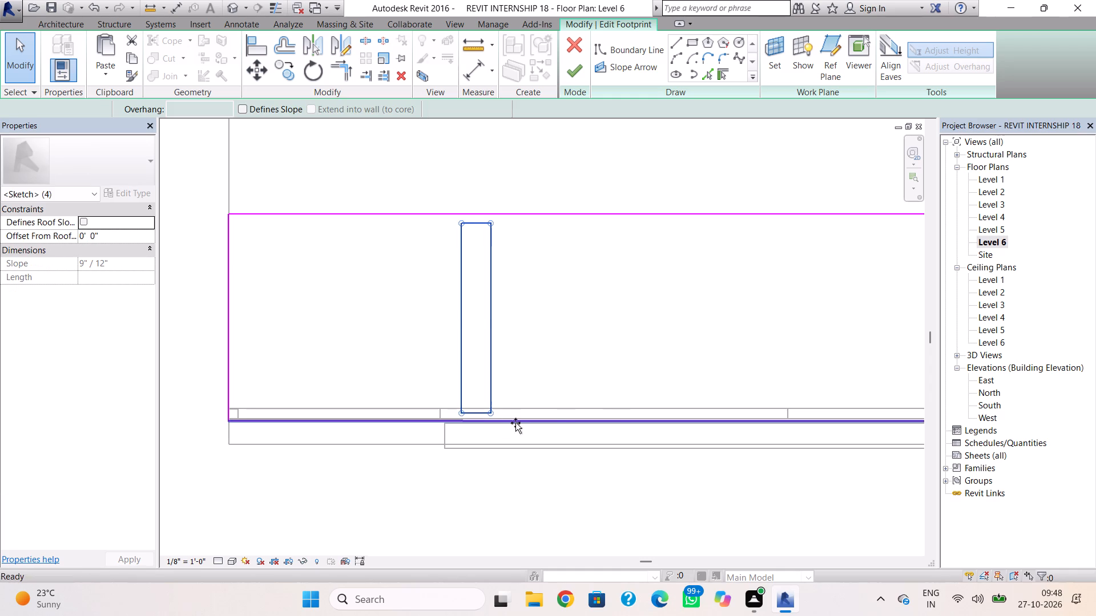
left_click(510, 419, "ctrl")
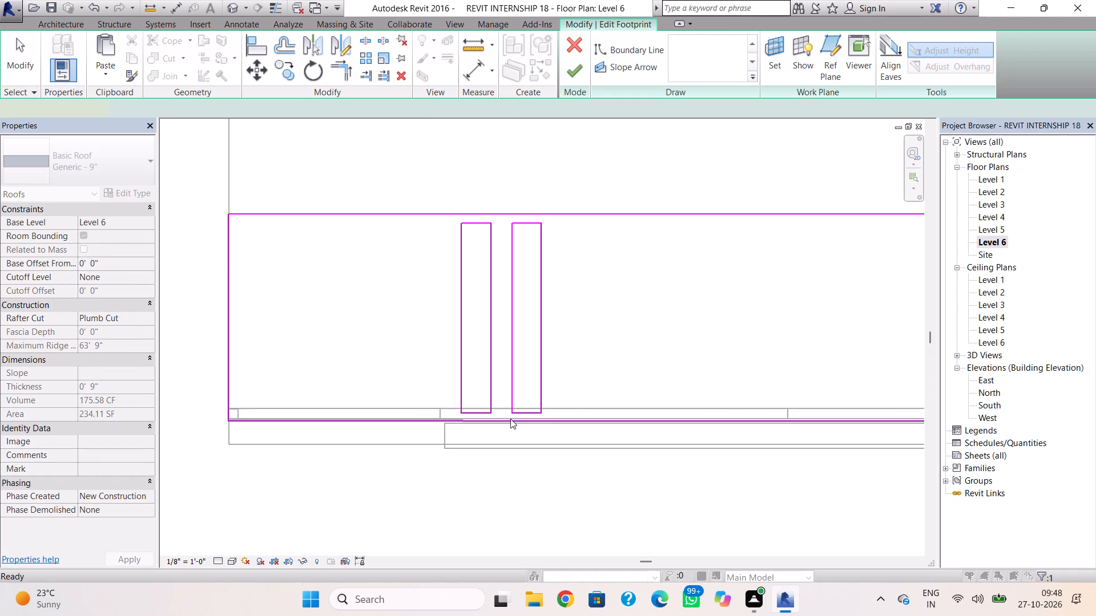
key("ctrl+v")
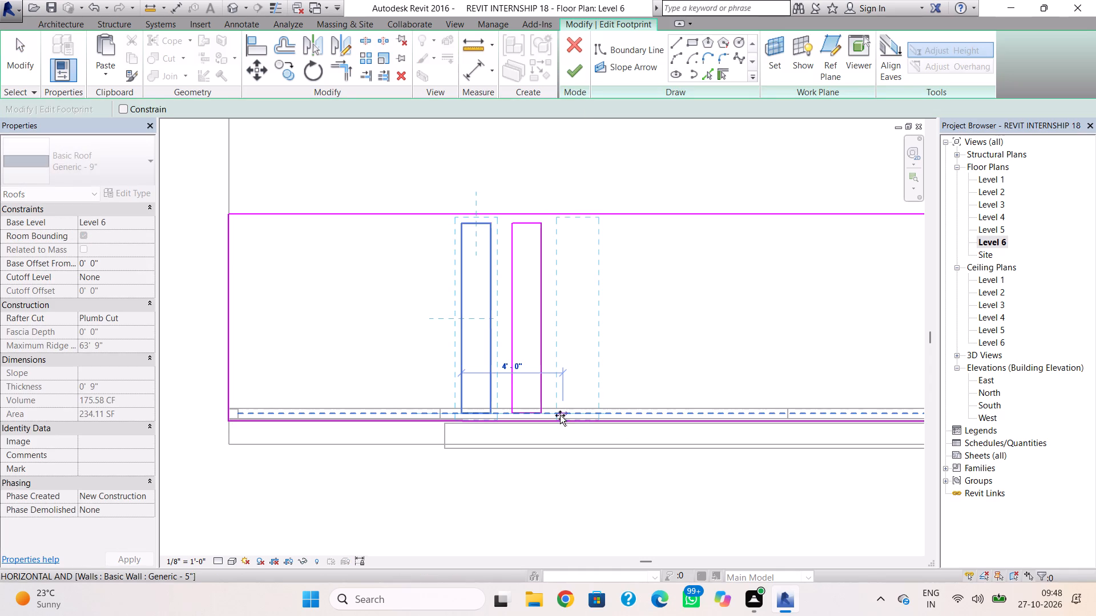
left_click(560, 415, "ctrl")
key("ctrl+v")
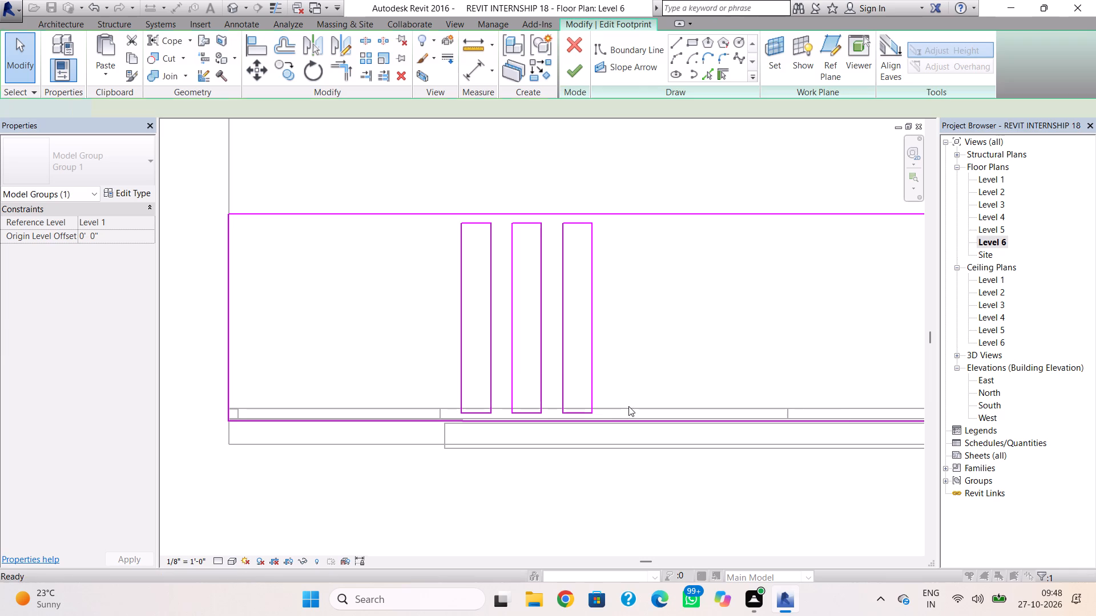
left_click(615, 412, "ctrl")
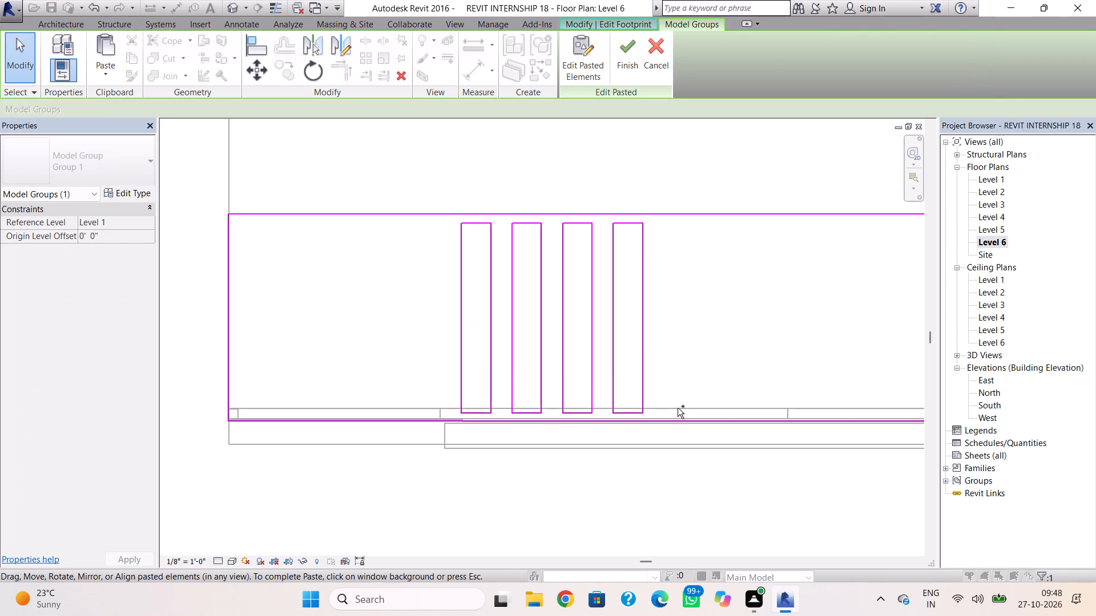
key("ctrl+v")
left_click(662, 410, "ctrl")
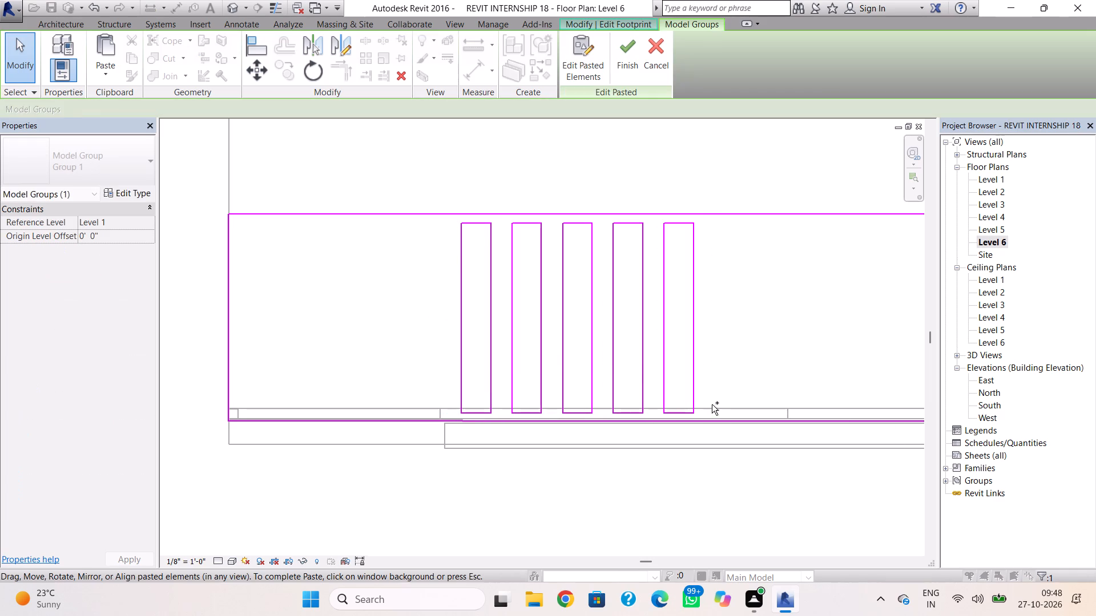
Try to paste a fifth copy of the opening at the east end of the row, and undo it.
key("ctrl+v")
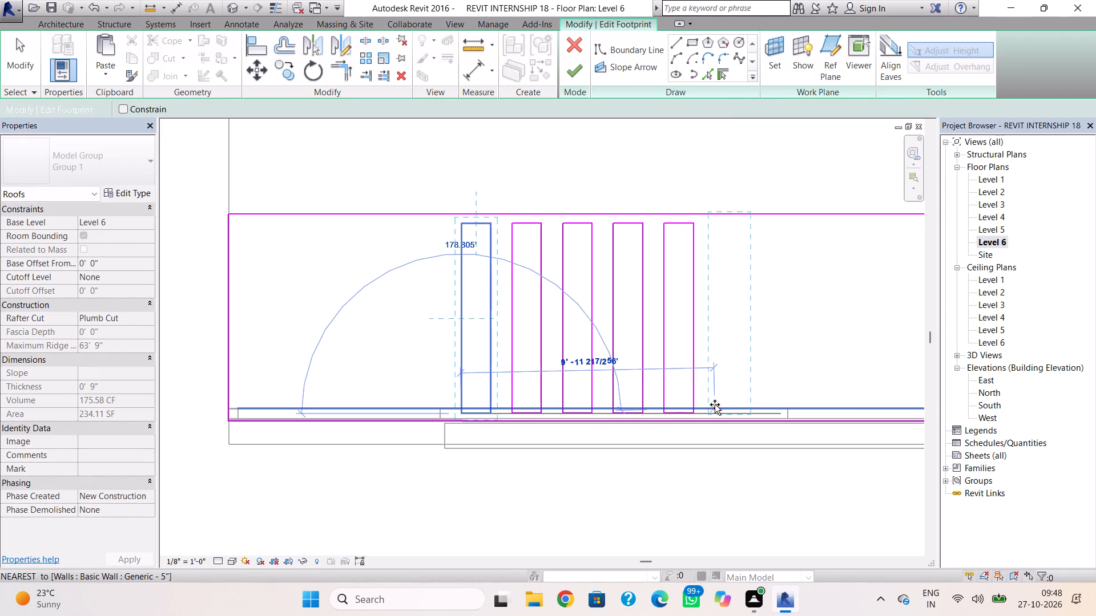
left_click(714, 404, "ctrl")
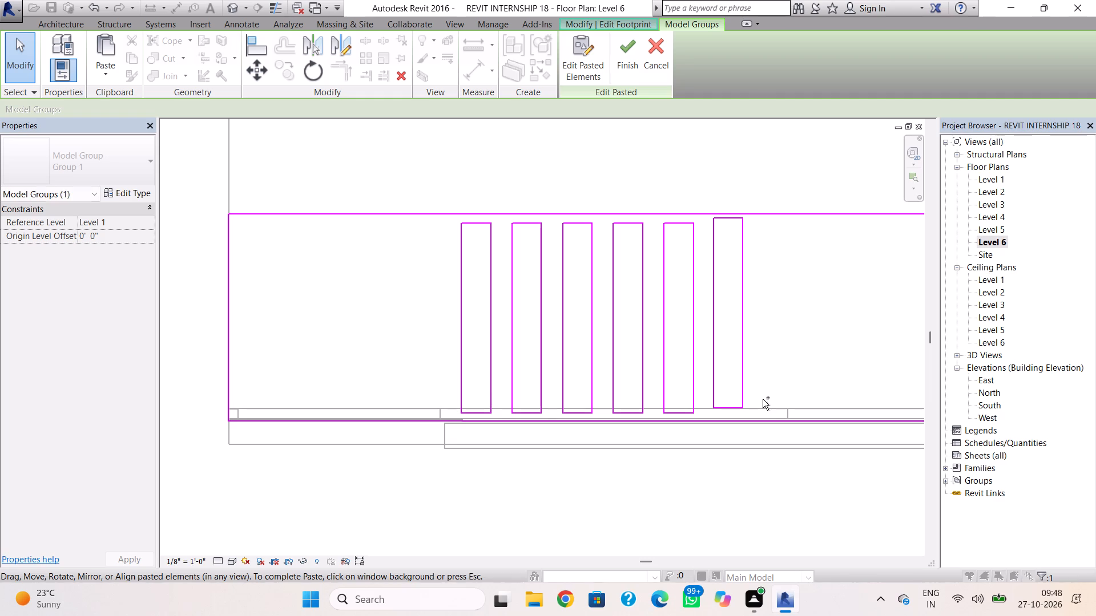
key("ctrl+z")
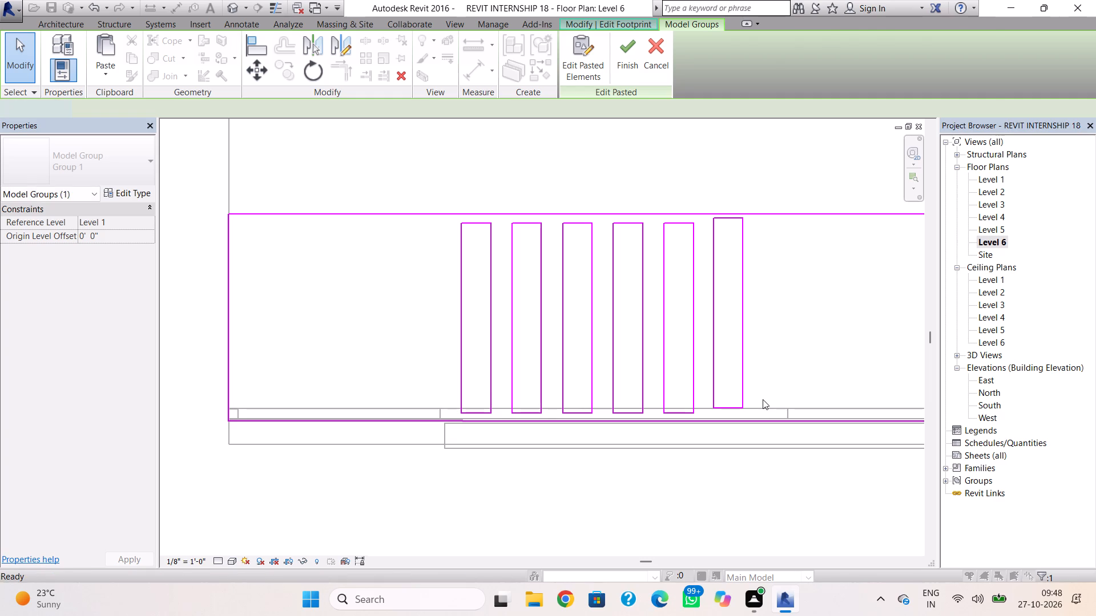
Paste a fifth copy of the opening 10' 0" east of the original, level with the row, and finish the roof footprint.
key("ctrl+v")
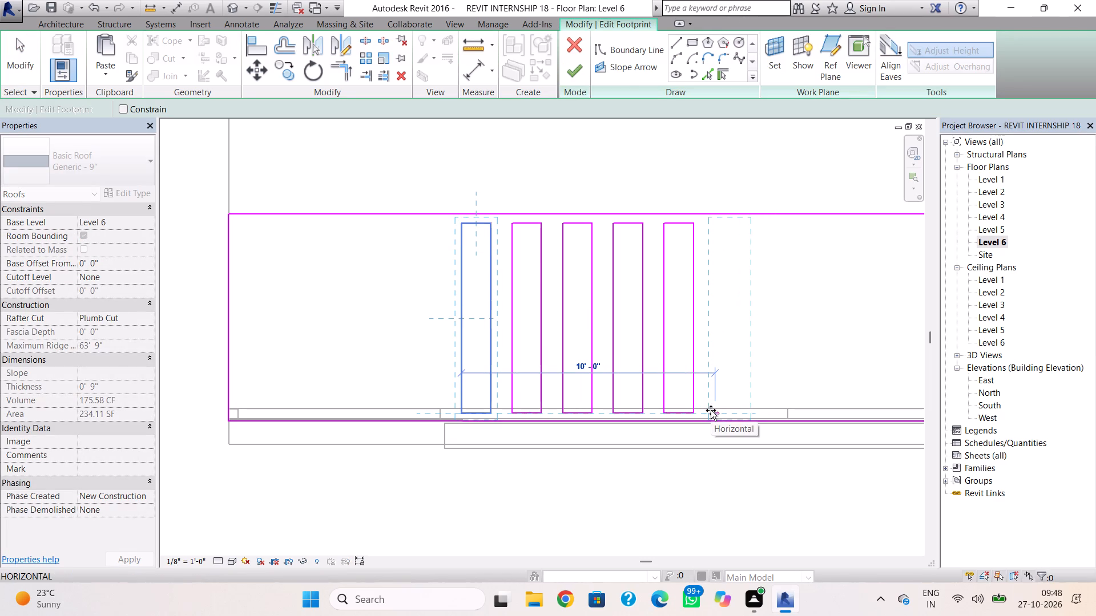
left_click(711, 410, "ctrl")
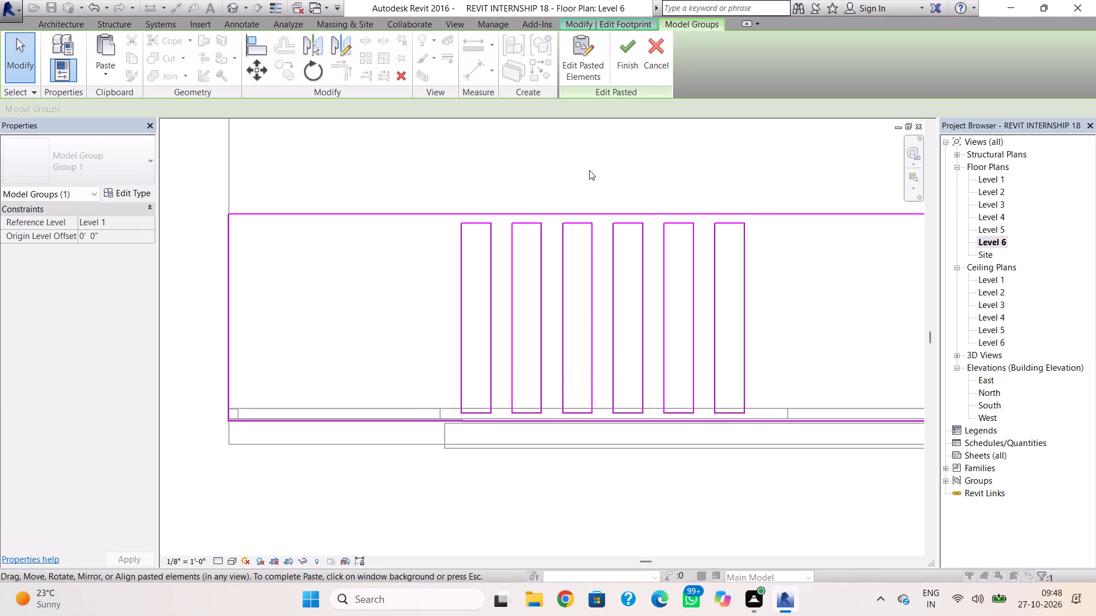
left_click(628, 61)
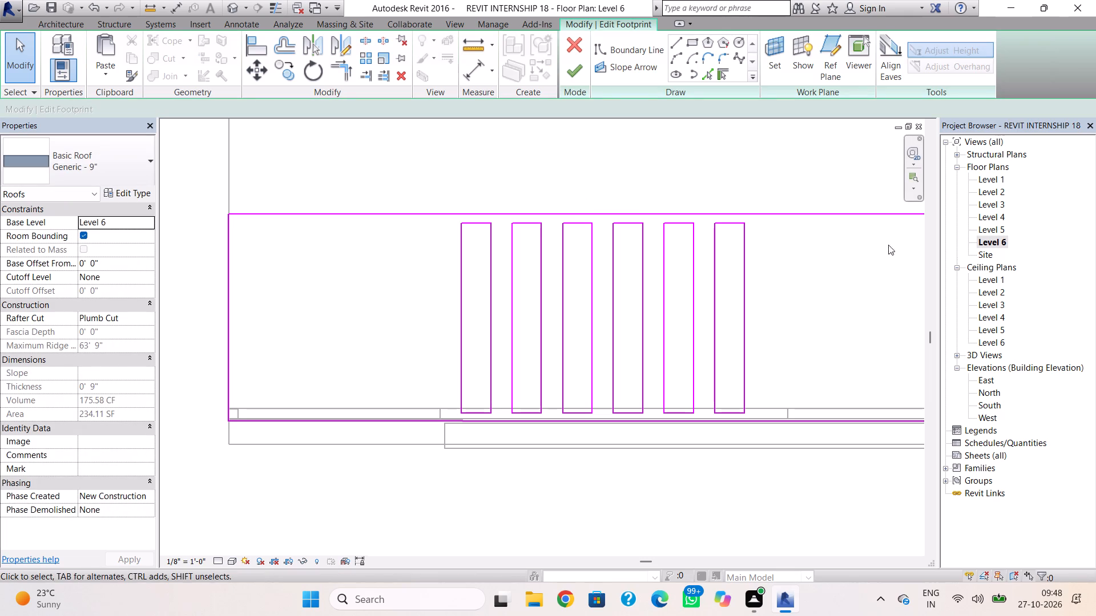
left_click(569, 82)
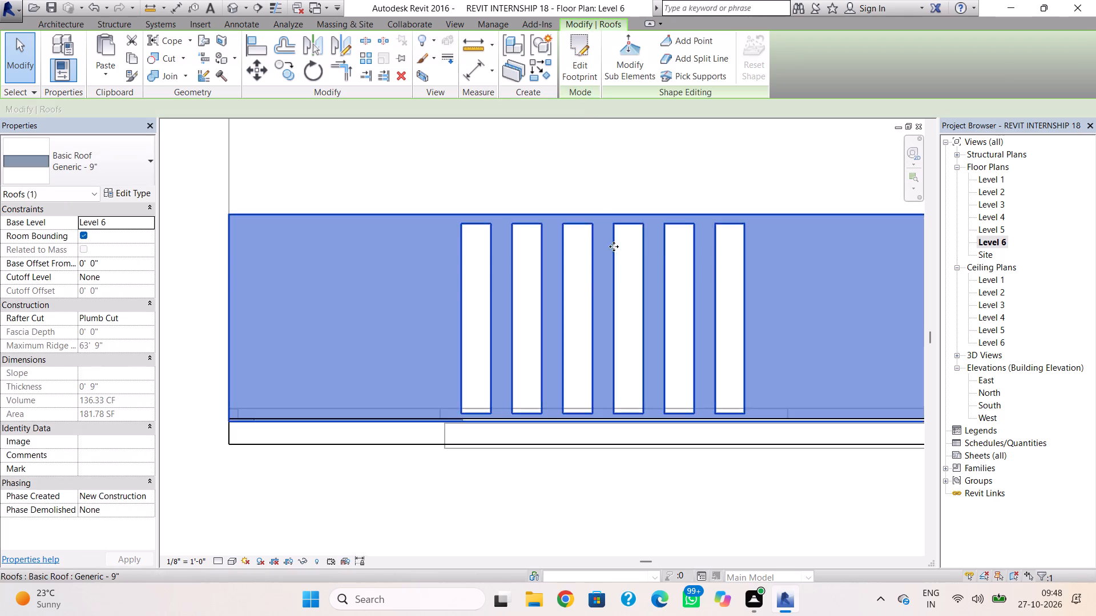
Return to the 3D view and examine the roof openings above the front recess from the front and from below.
left_click(237, 15)
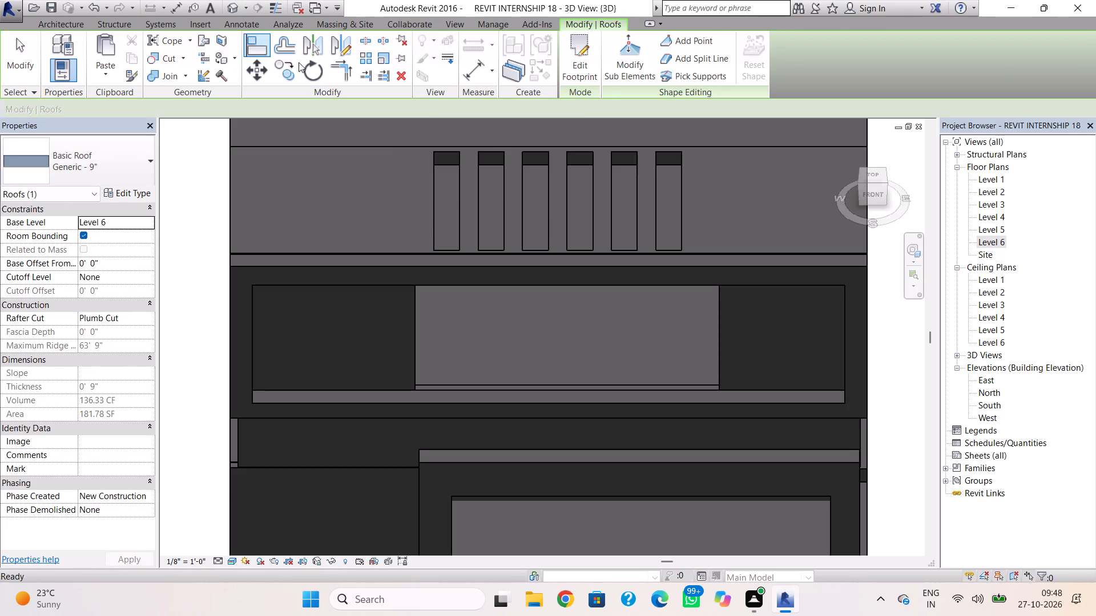
right_click_drag(558, 363, 566, 141, "shift")
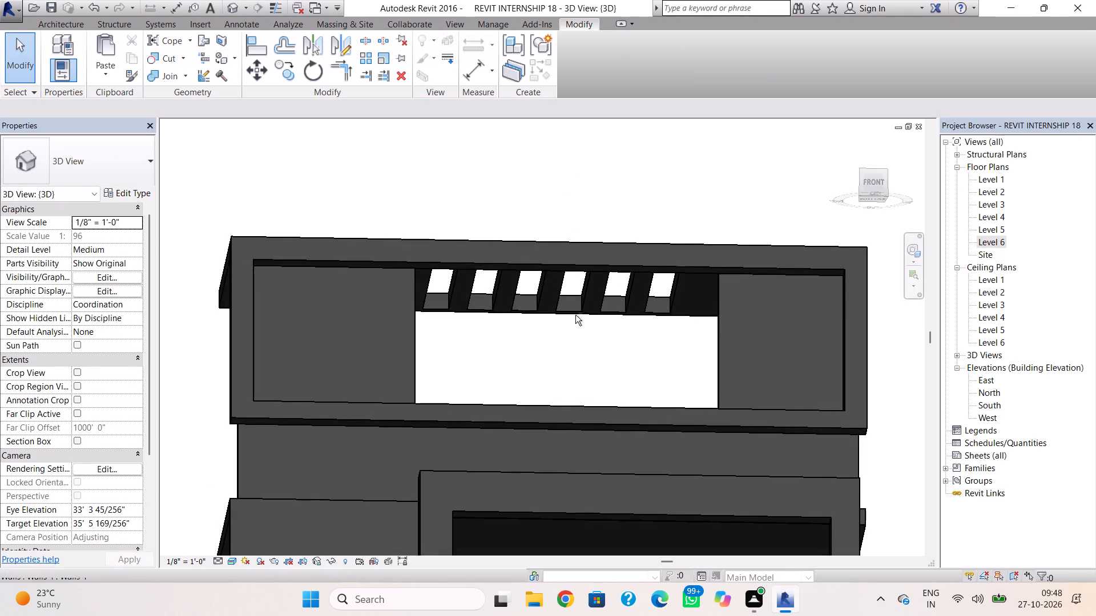
right_click_drag(575, 337, 555, 382, "shift")
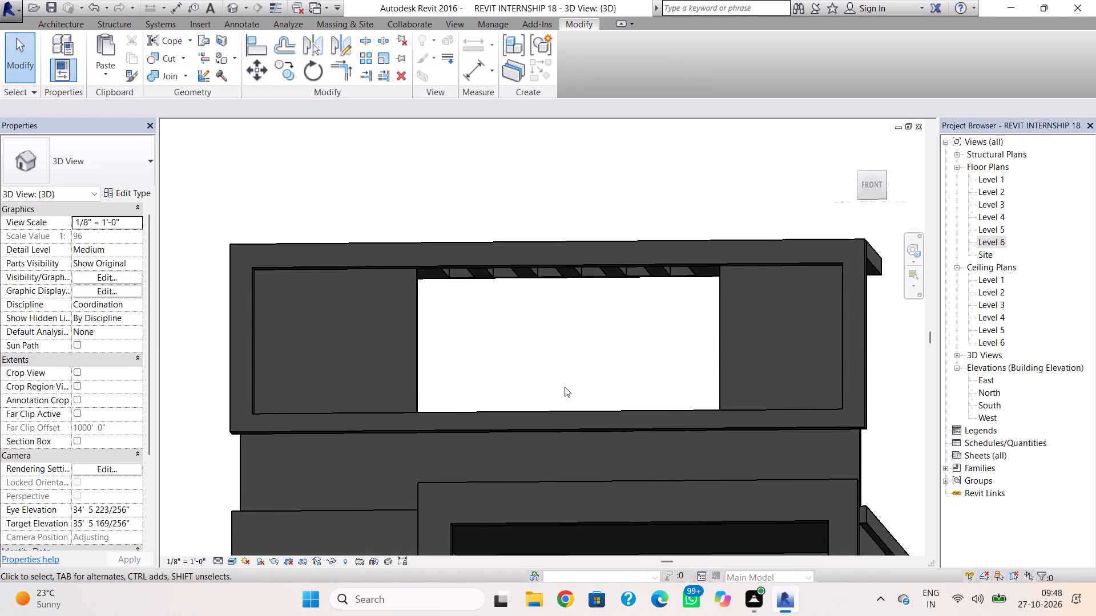
scroll(565, 387, "up", 1)
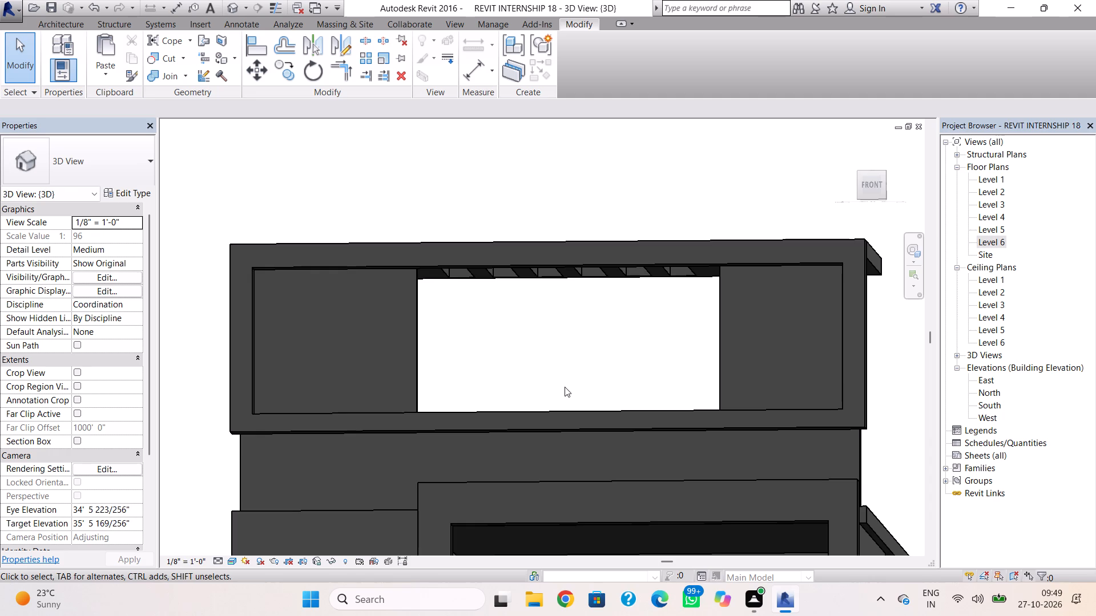
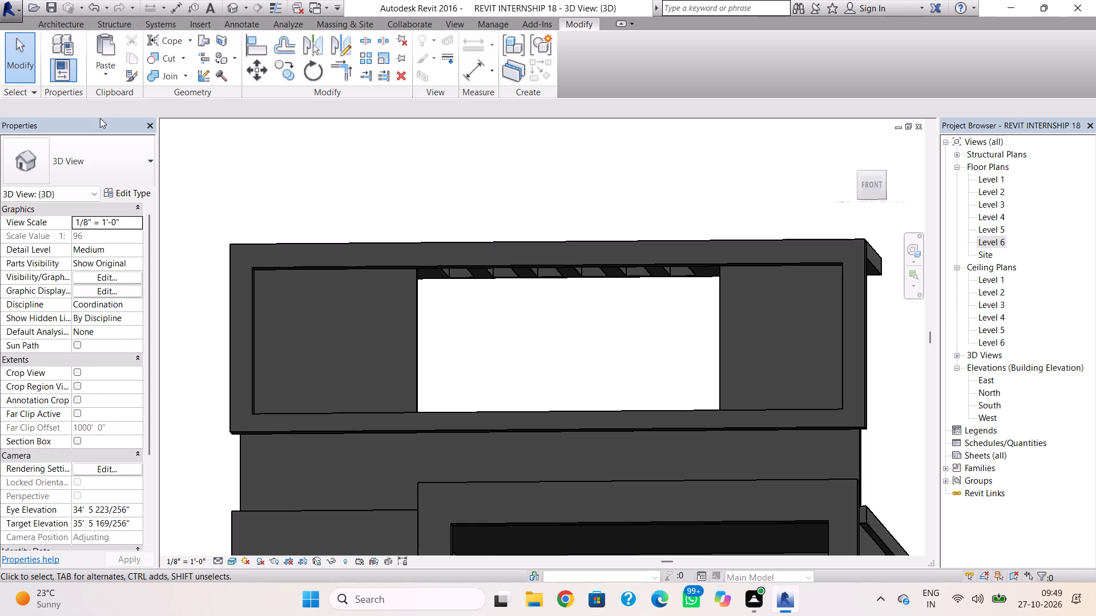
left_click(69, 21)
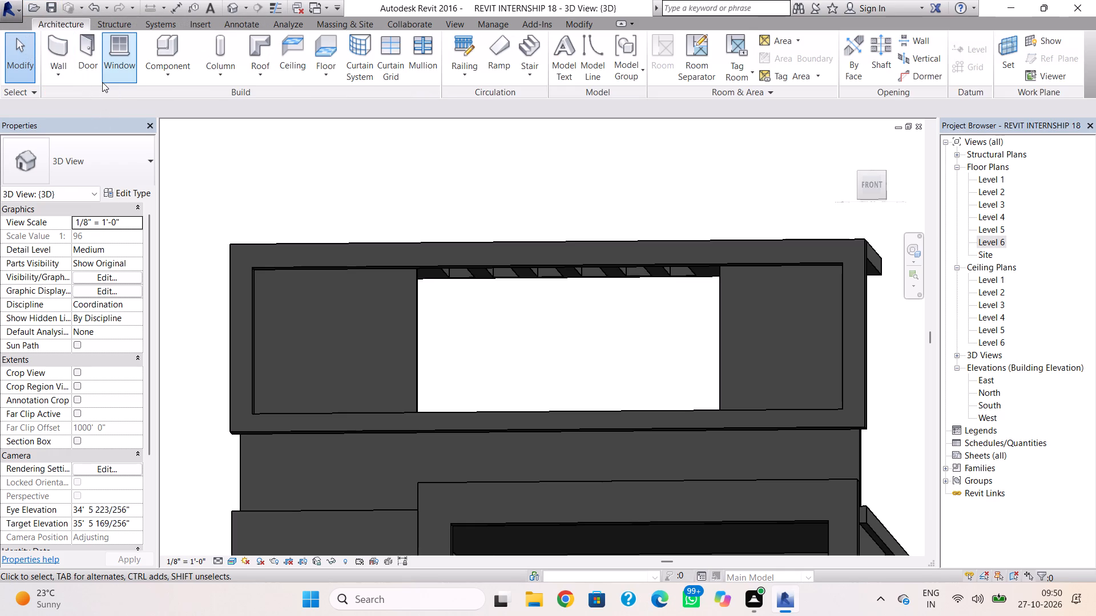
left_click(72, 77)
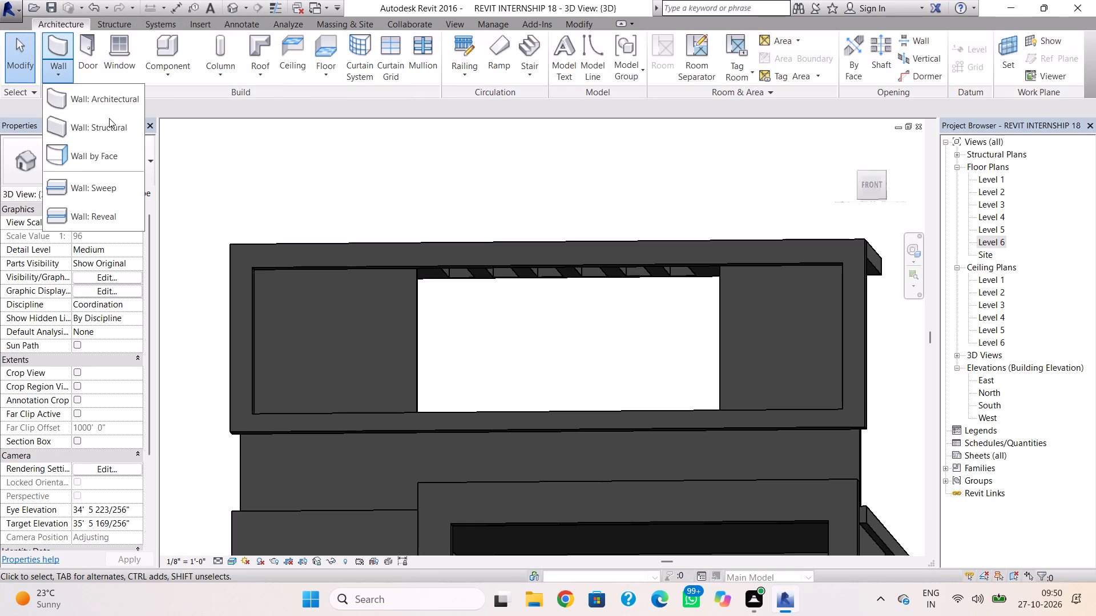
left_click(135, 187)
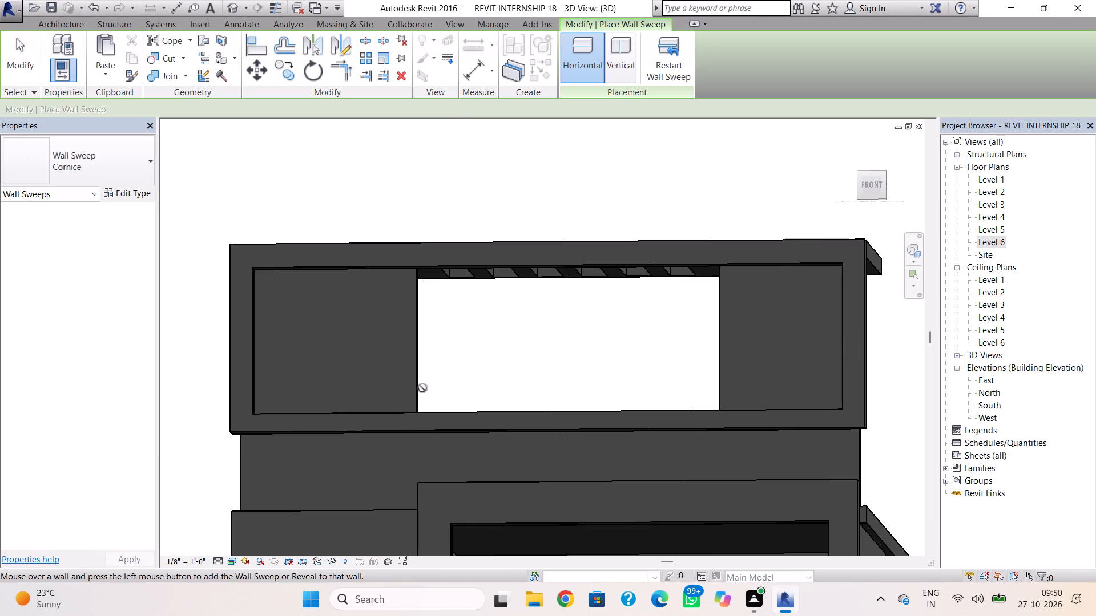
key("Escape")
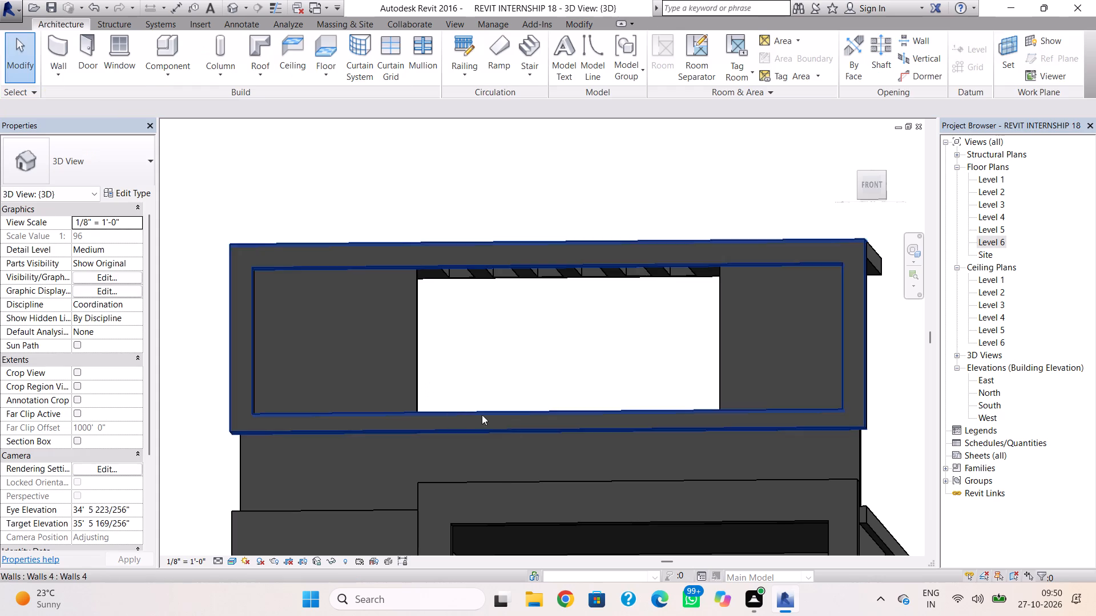
On the Level 5 plan, draw a Generic - 5" wall about 18'-6" long along the front edge up to Level 6, and return to 3D.
double_click(990, 232)
scroll(509, 424, "down", 3)
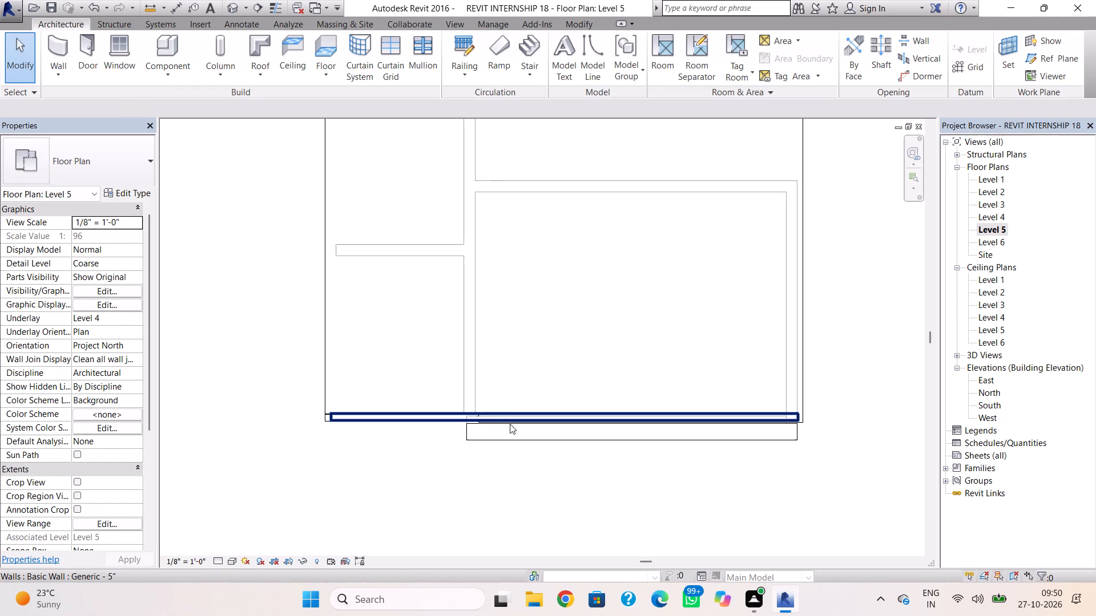
middle_click_drag(504, 410, 382, 404)
scroll(387, 416, "up", 2)
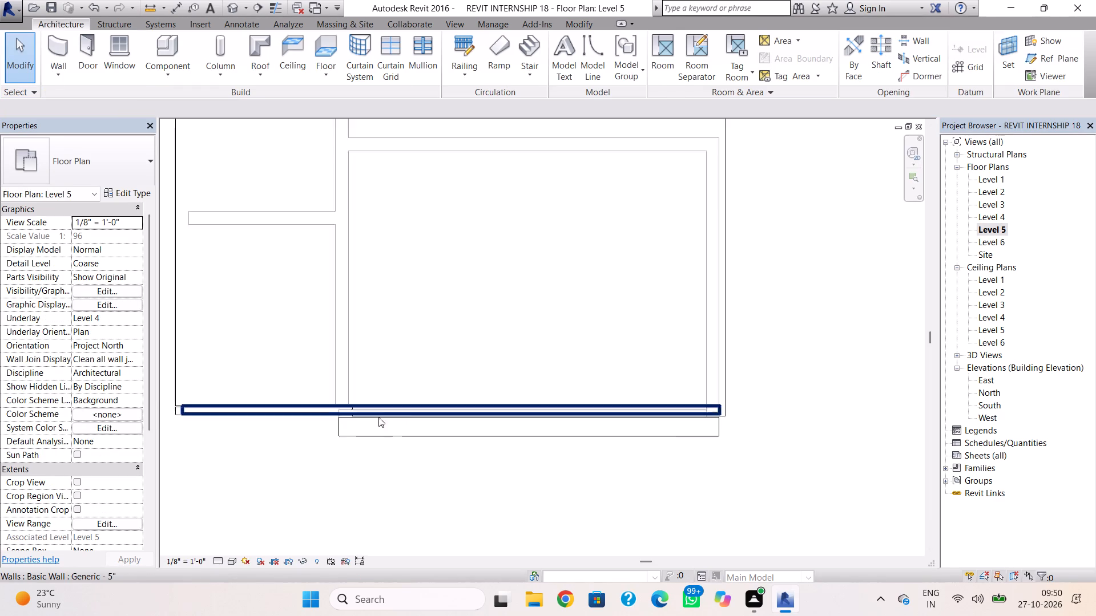
scroll(378, 417, "up", 3)
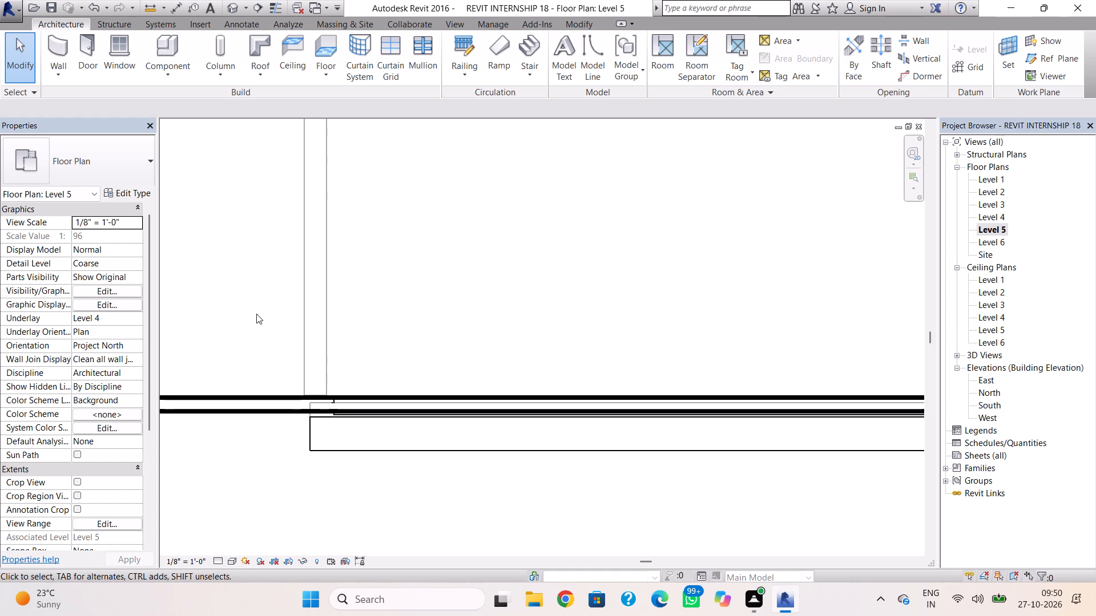
left_click(51, 40)
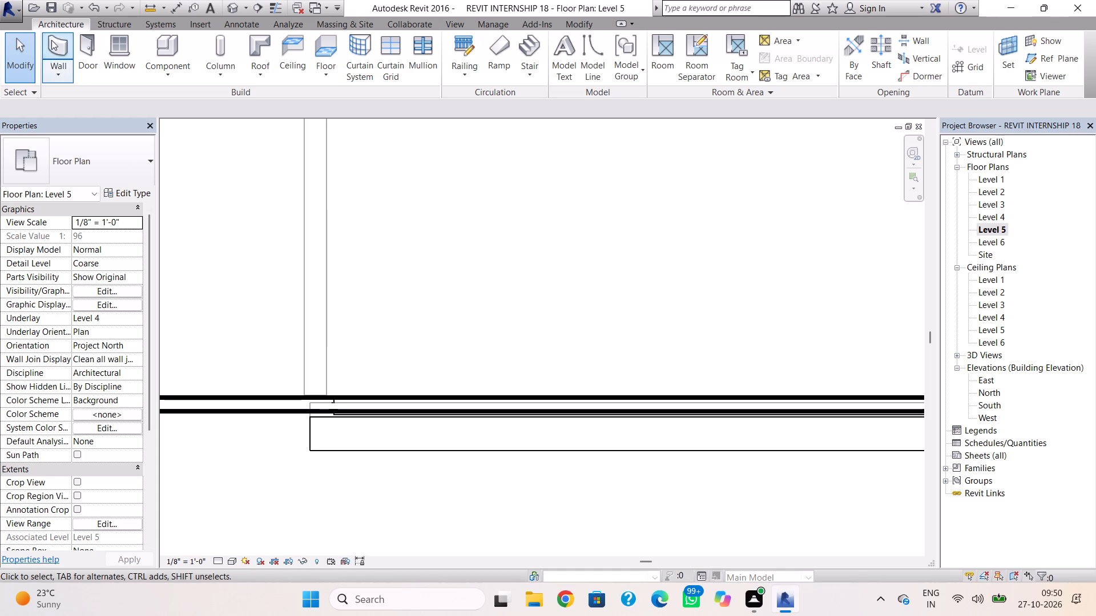
left_click(332, 405)
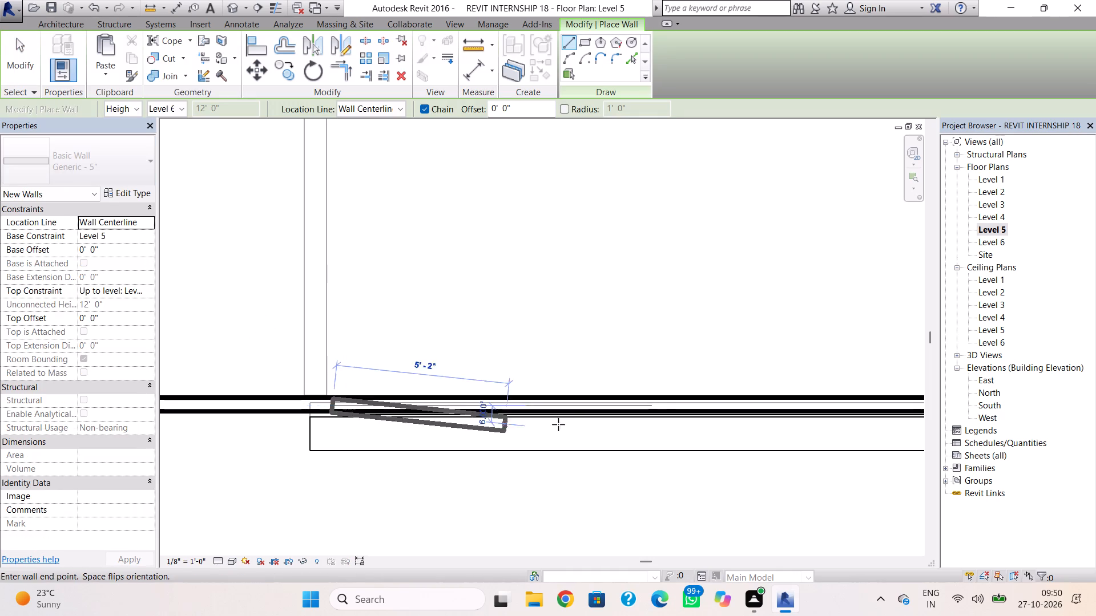
scroll(583, 422, "down", 4)
middle_click_drag(575, 390, 349, 411)
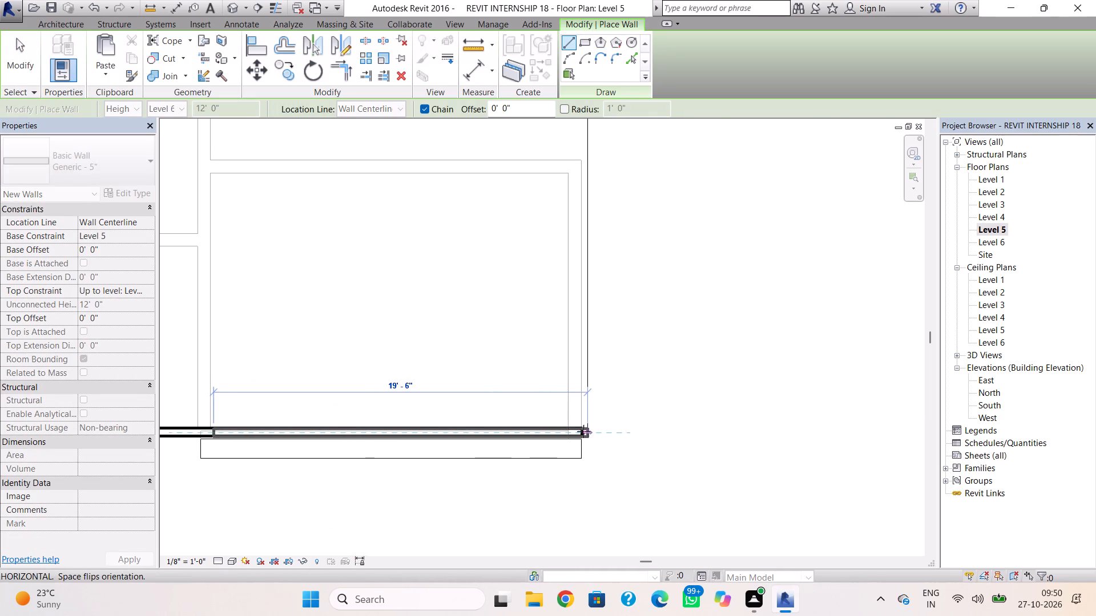
left_click(566, 433)
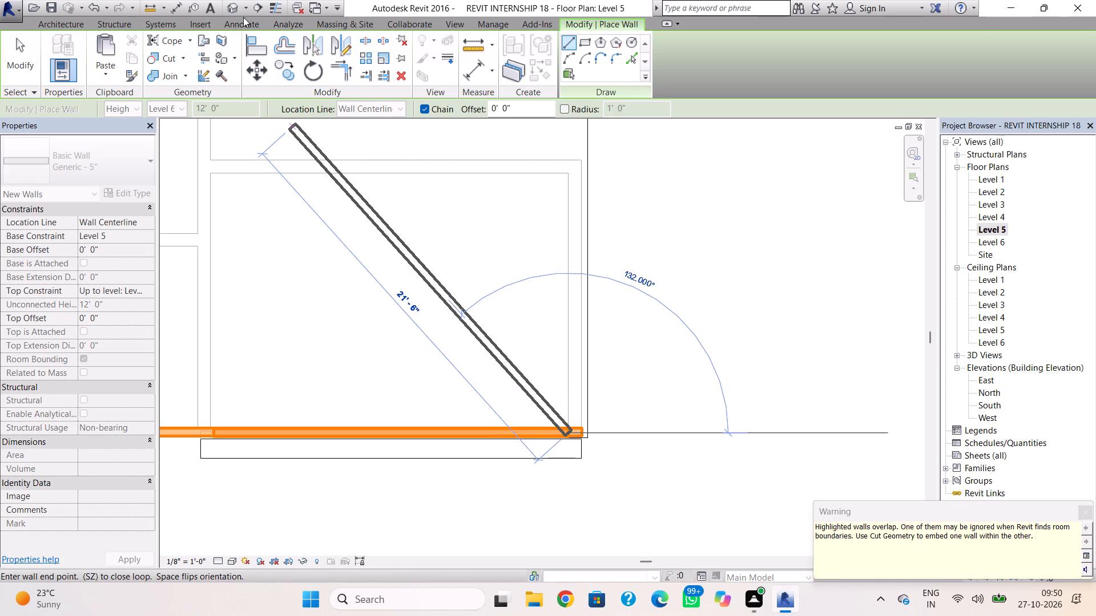
left_click(231, 5)
key("Escape")
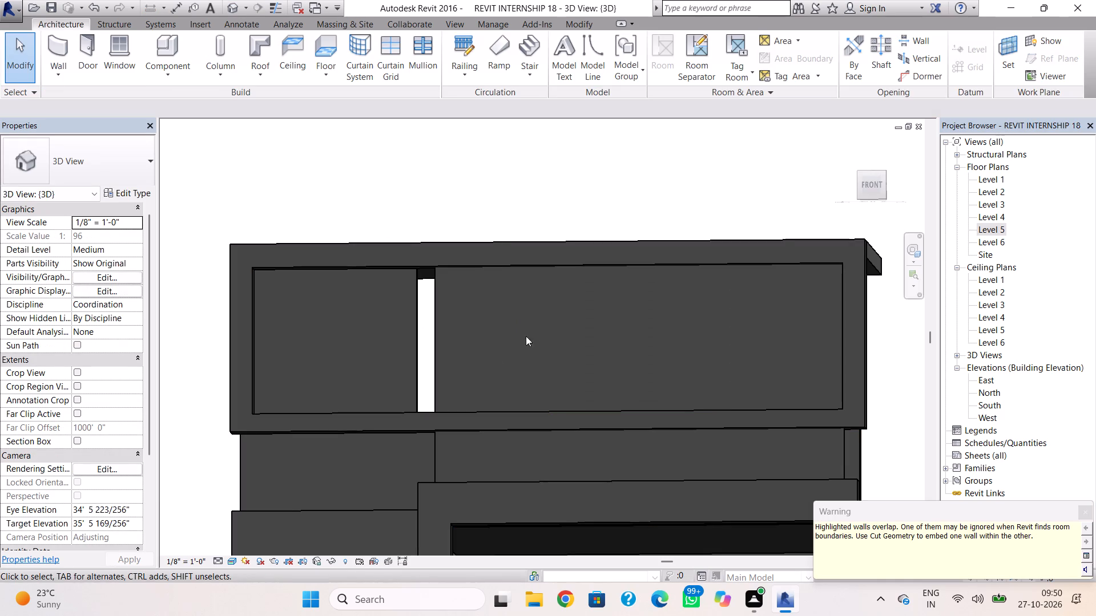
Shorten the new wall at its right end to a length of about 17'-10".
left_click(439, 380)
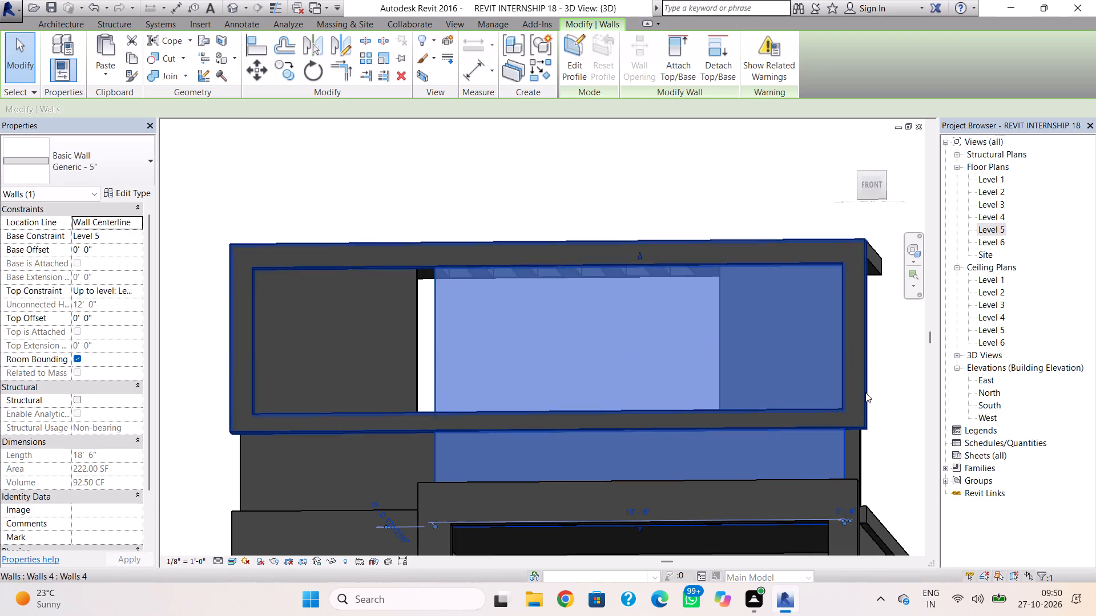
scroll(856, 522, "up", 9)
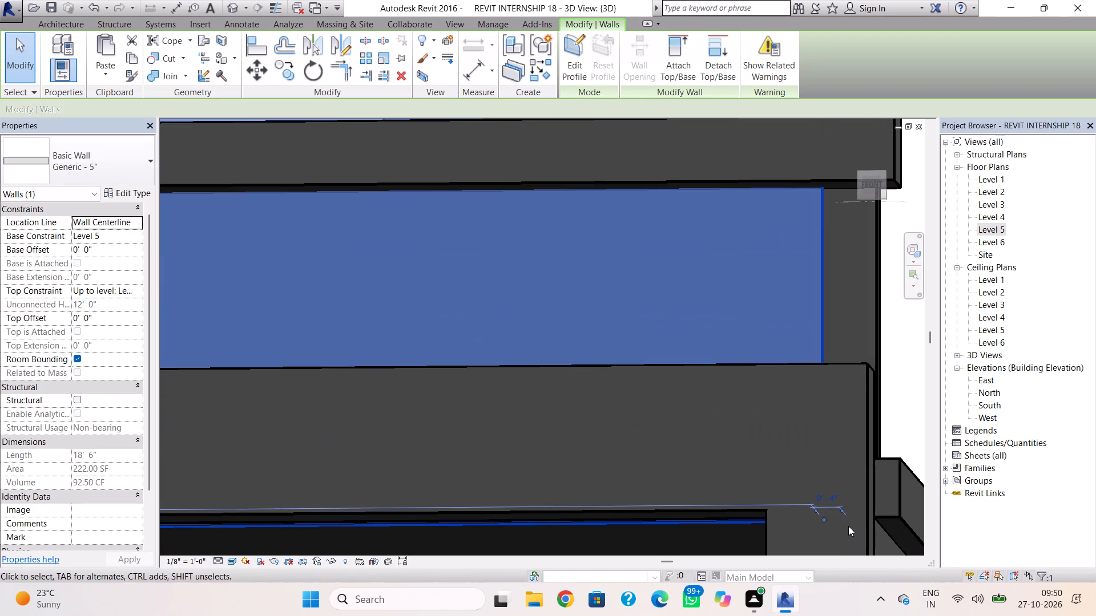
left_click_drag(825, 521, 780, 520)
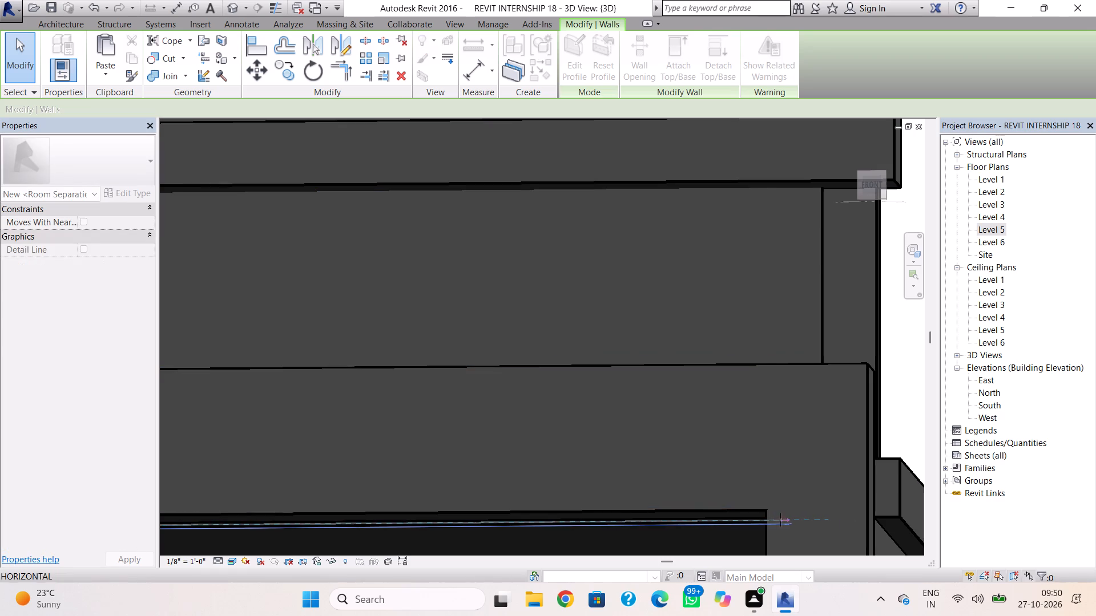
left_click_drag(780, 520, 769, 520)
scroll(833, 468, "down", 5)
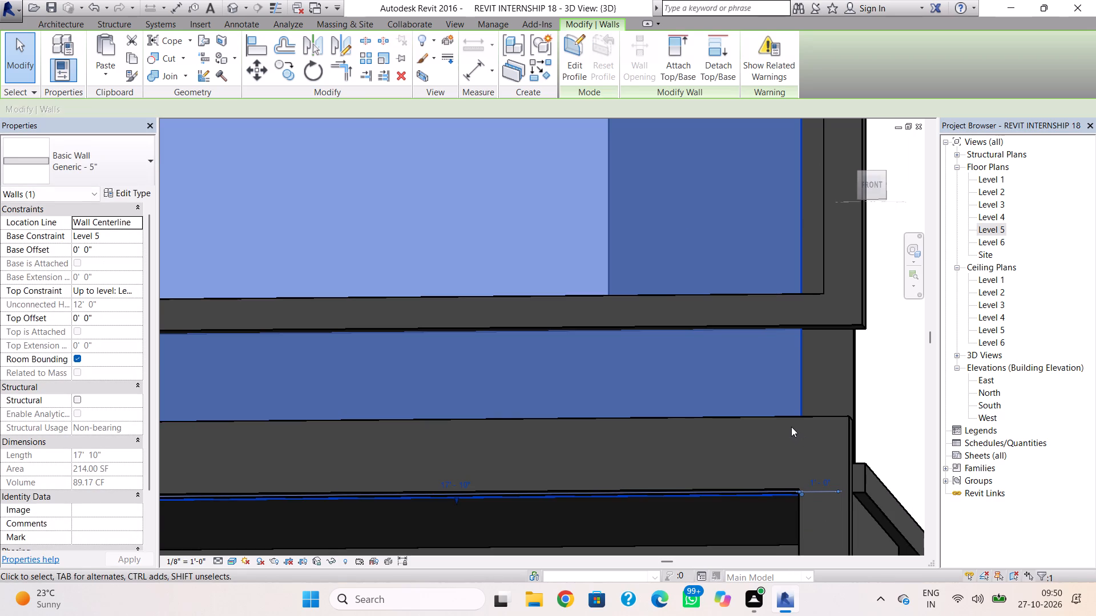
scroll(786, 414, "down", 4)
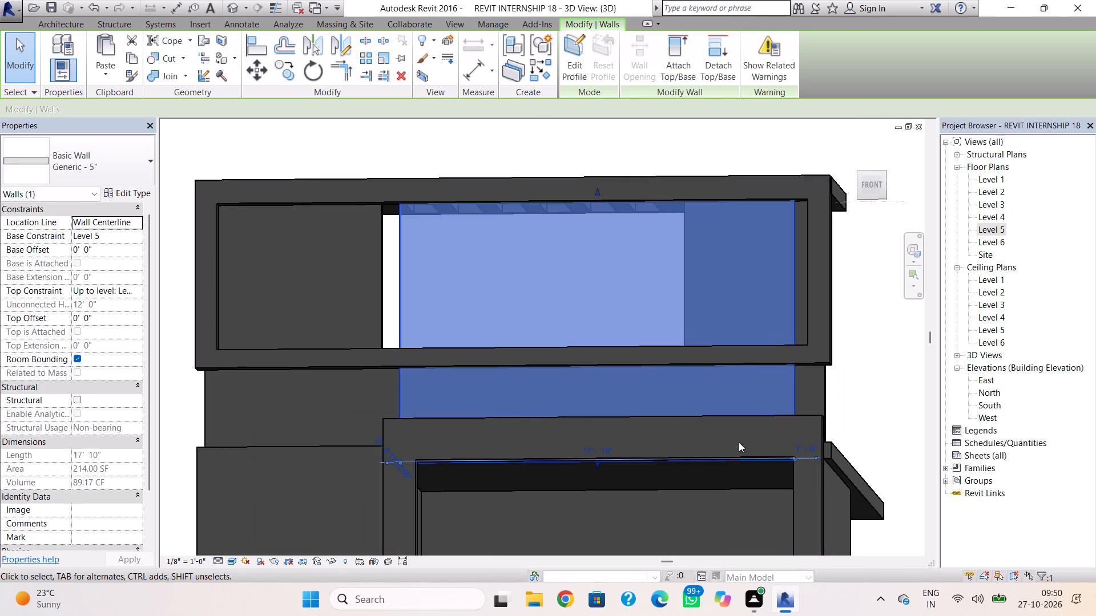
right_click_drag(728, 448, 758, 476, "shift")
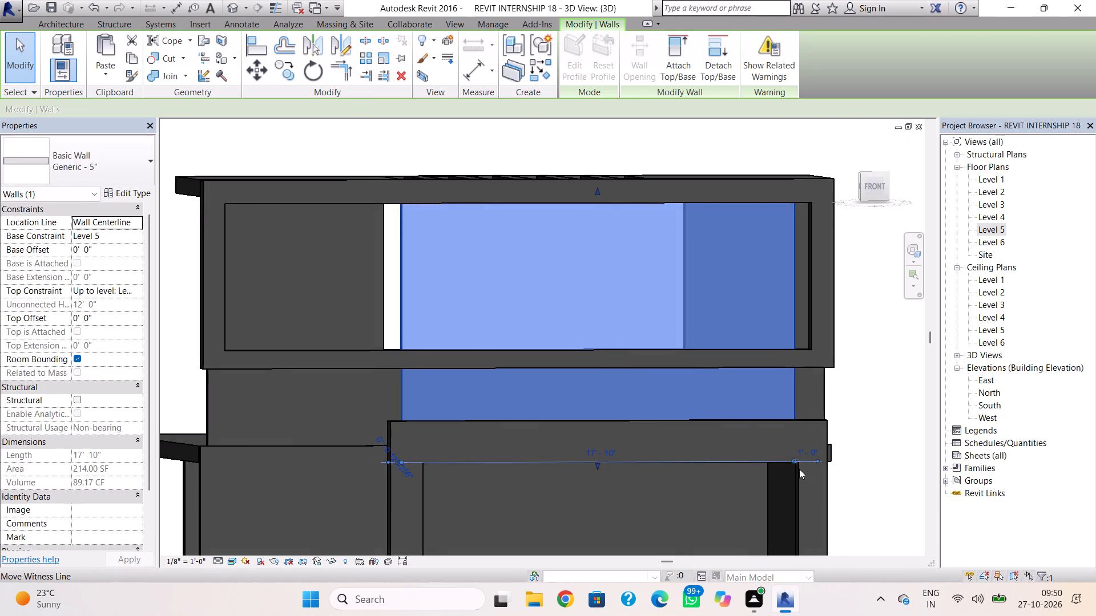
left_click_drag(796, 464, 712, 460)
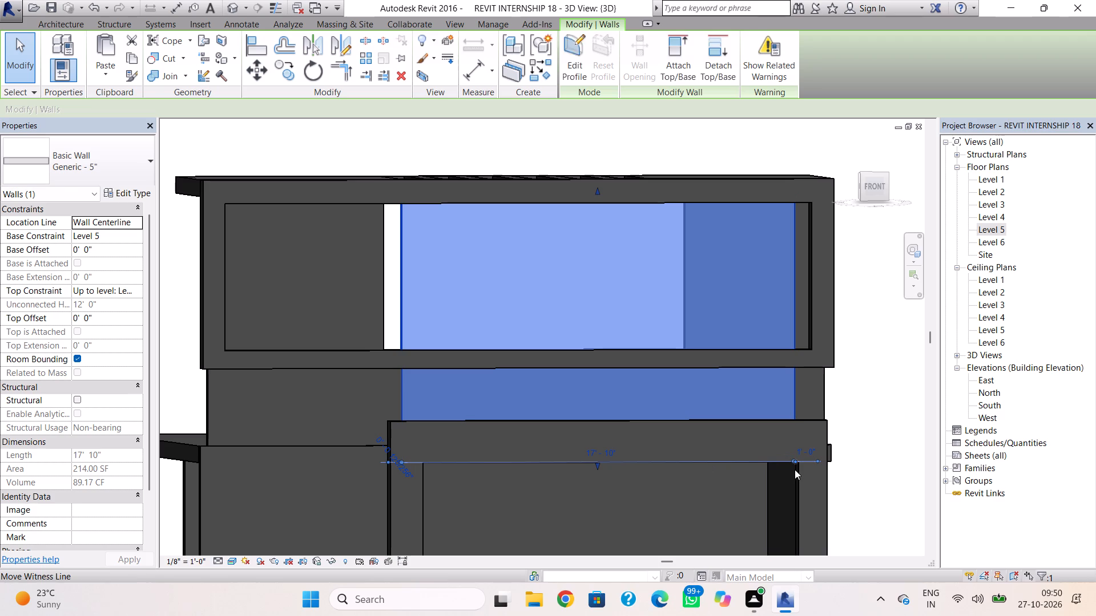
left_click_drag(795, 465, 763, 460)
Fit the wall between the two side panels at about 13'-8" long, with its base raised to the frame's lower inner edge.
left_click_drag(597, 465, 581, 351)
right_click_drag(488, 317, 465, 318, "shift")
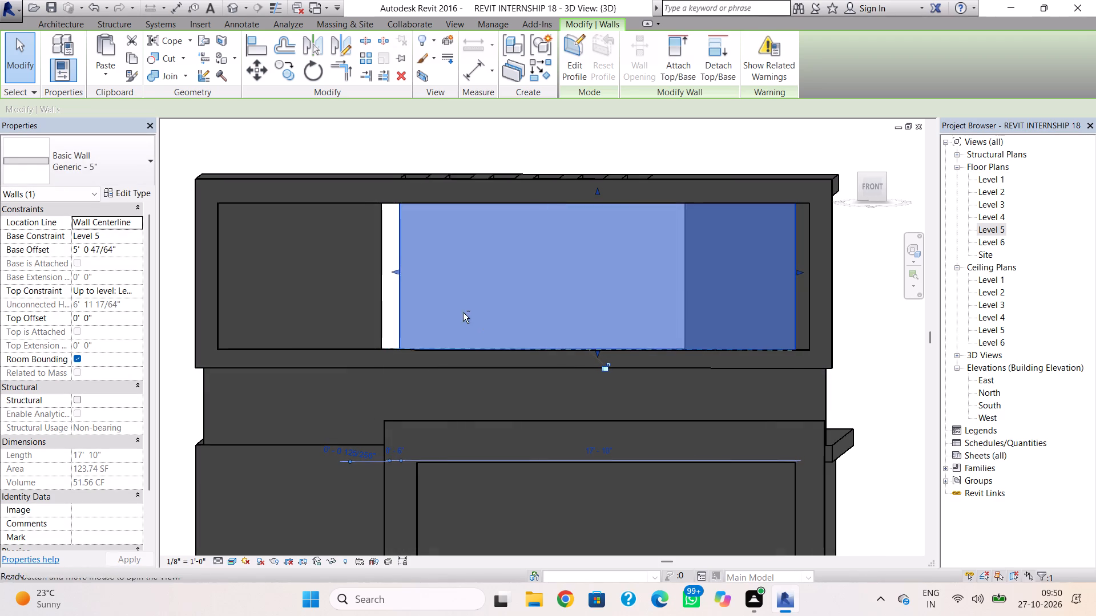
left_click_drag(398, 273, 384, 277)
left_click_drag(799, 270, 684, 301)
Lower the wall's top to form a low parapet about 2'-5" high in the frame opening.
left_click_drag(533, 191, 534, 205)
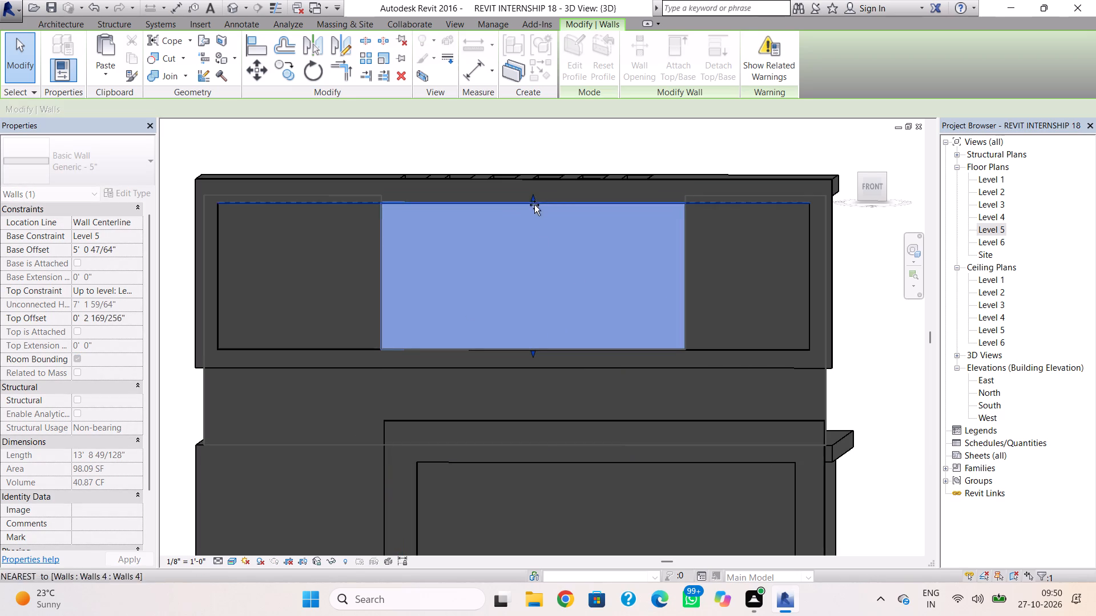
left_click_drag(534, 205, 545, 305)
key("Escape")
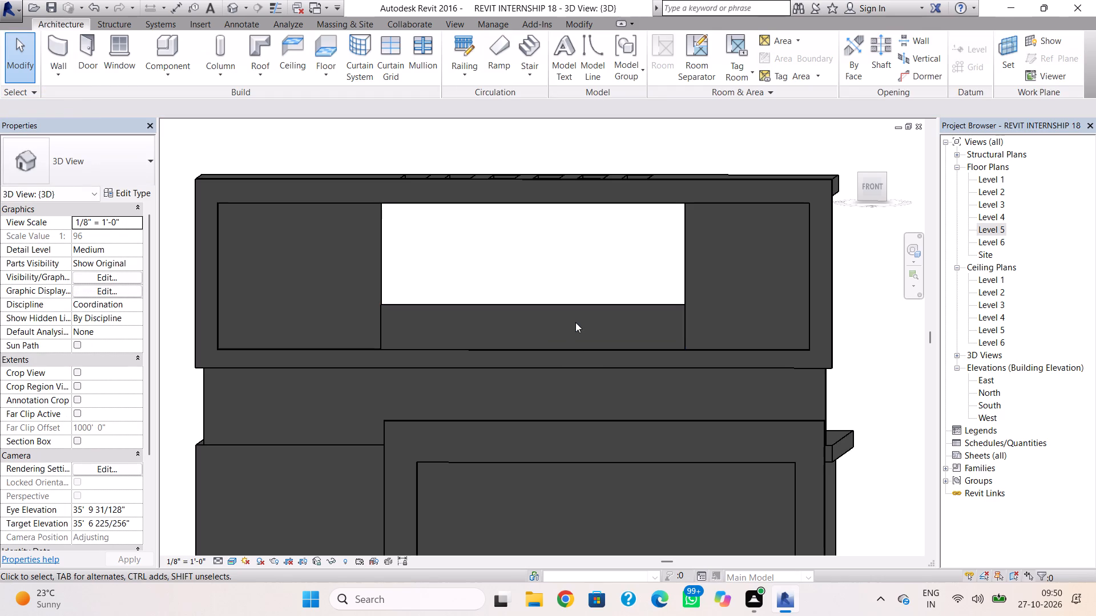
right_click_drag(575, 322, 722, 419, "shift")
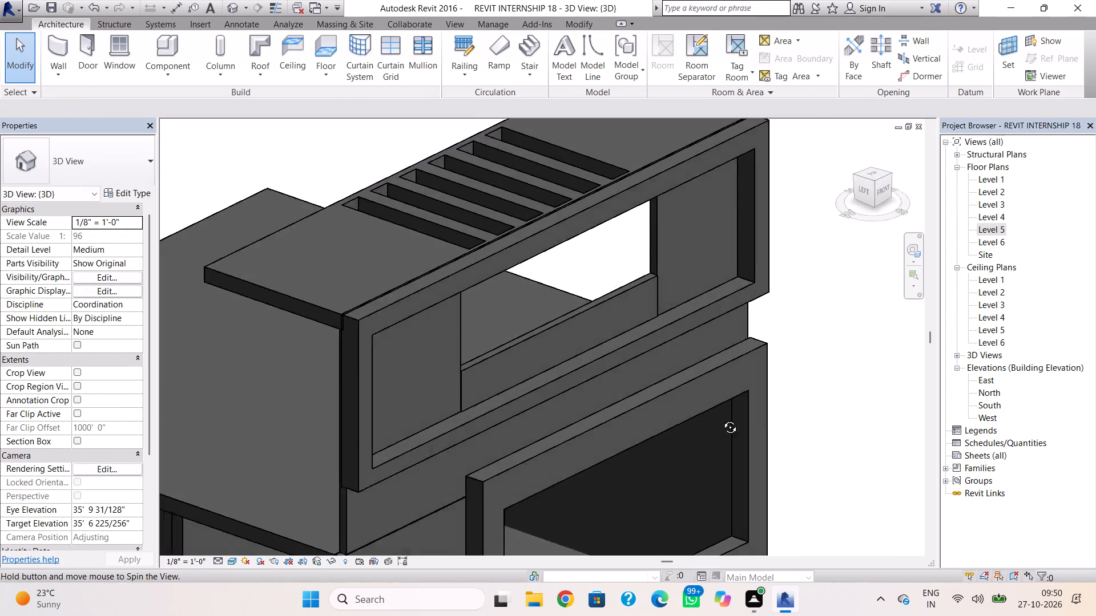
right_click_drag(722, 419, 587, 338, "shift")
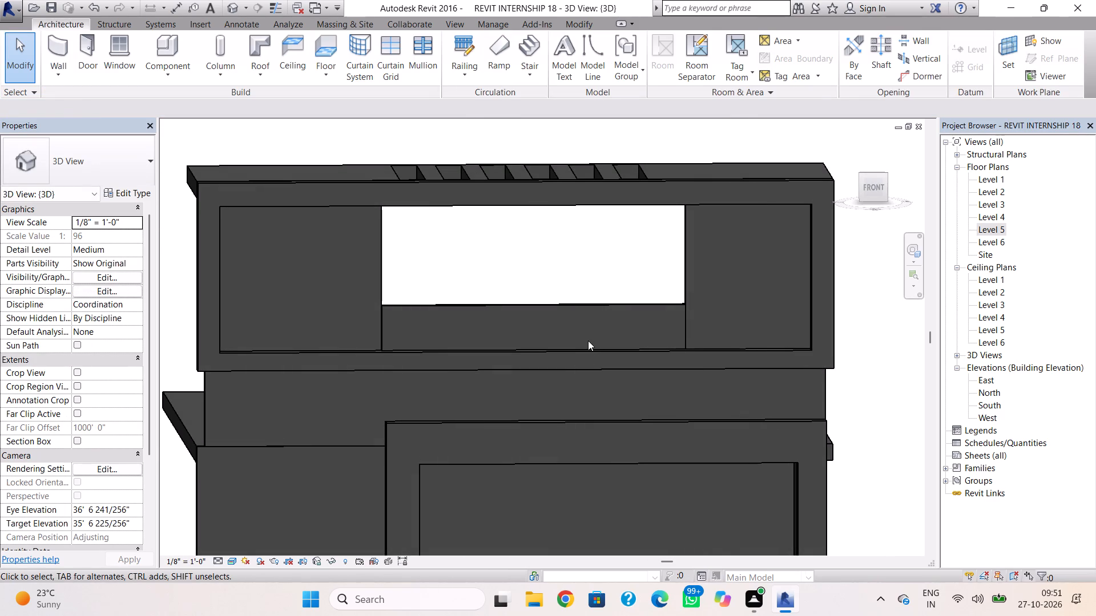
left_click(559, 308)
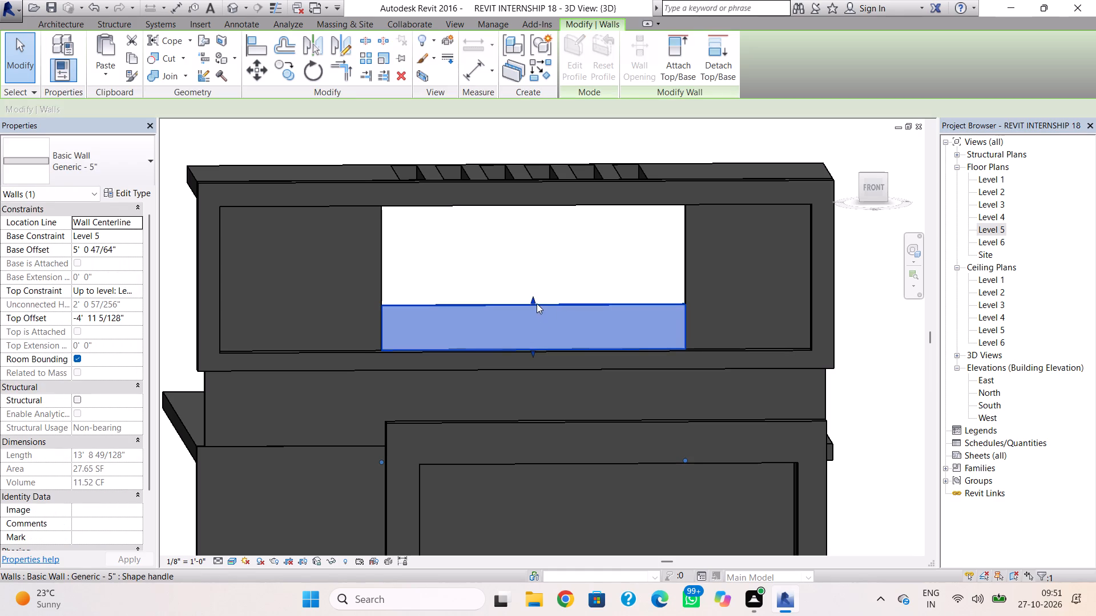
left_click(532, 299)
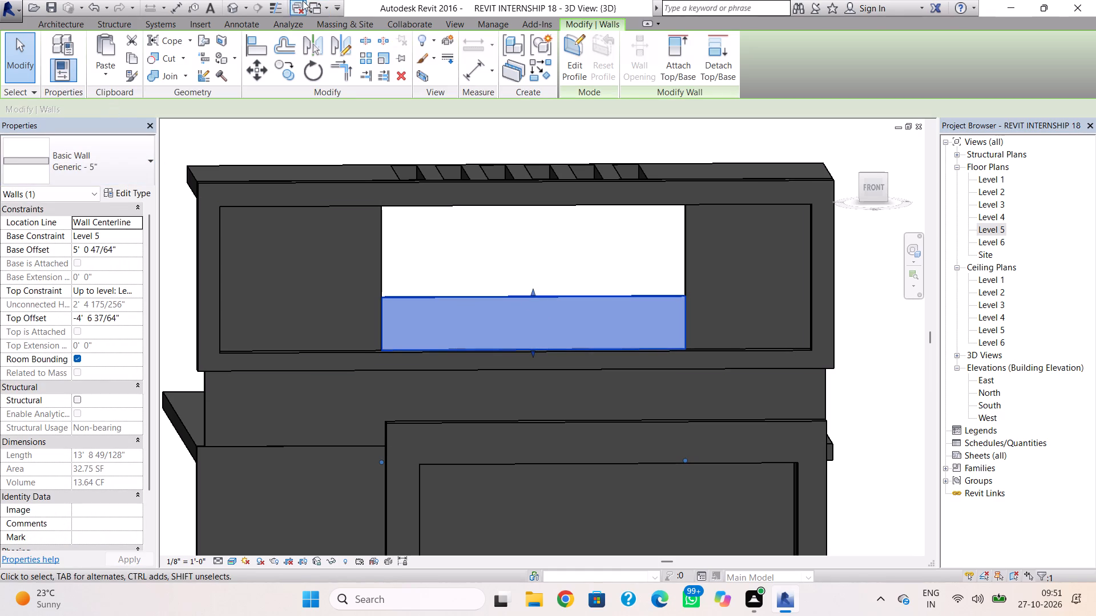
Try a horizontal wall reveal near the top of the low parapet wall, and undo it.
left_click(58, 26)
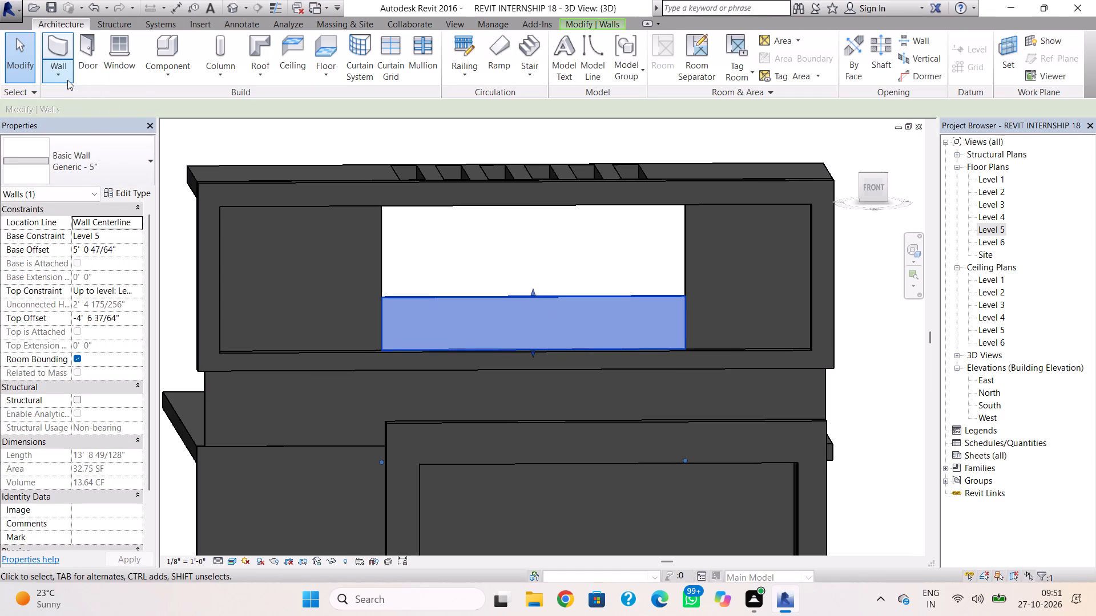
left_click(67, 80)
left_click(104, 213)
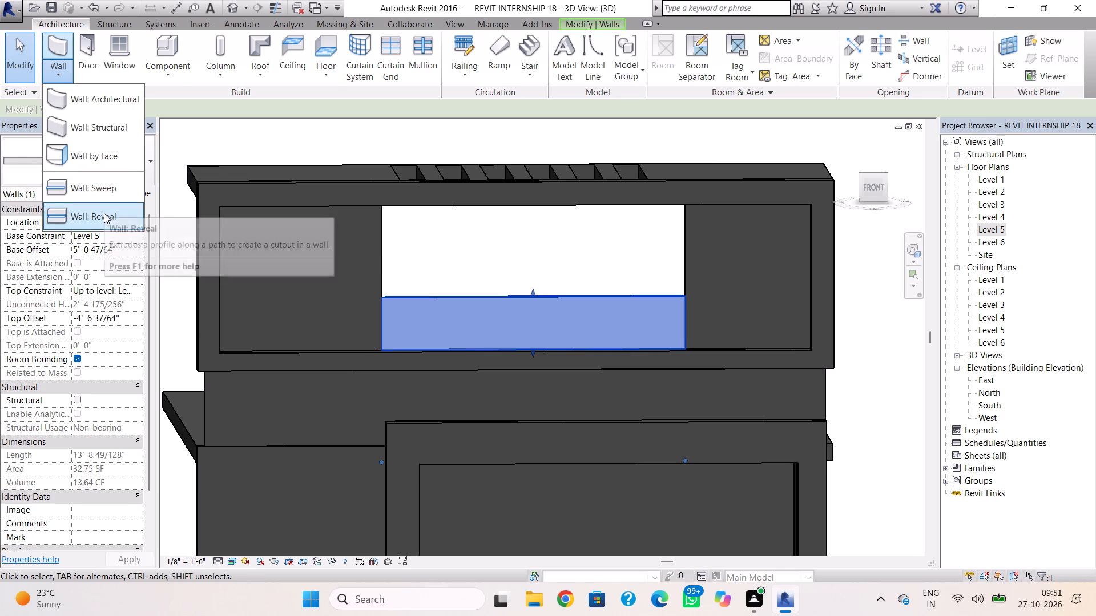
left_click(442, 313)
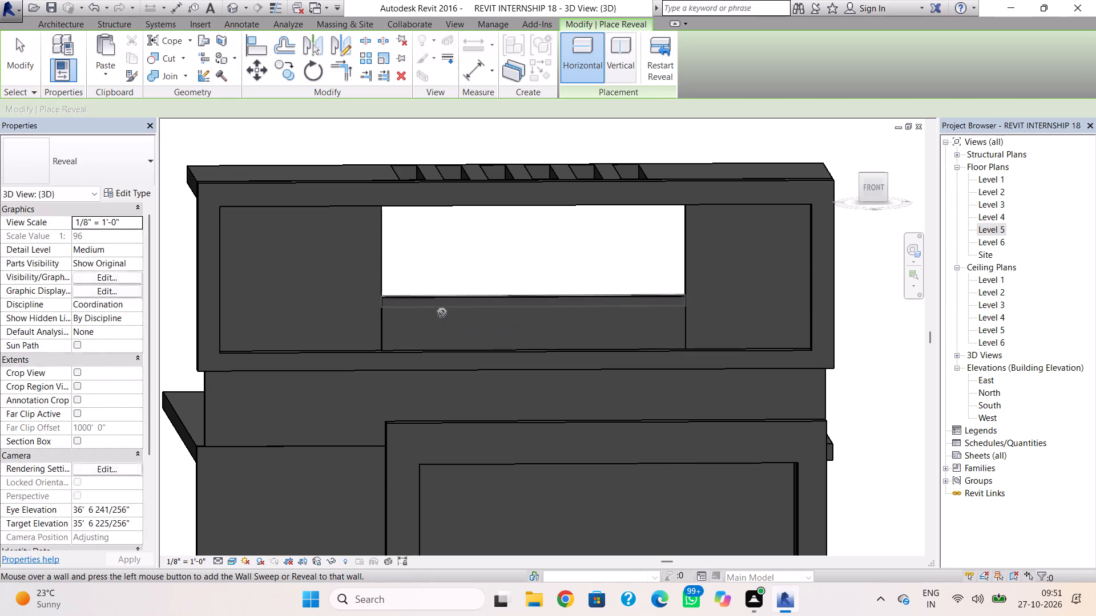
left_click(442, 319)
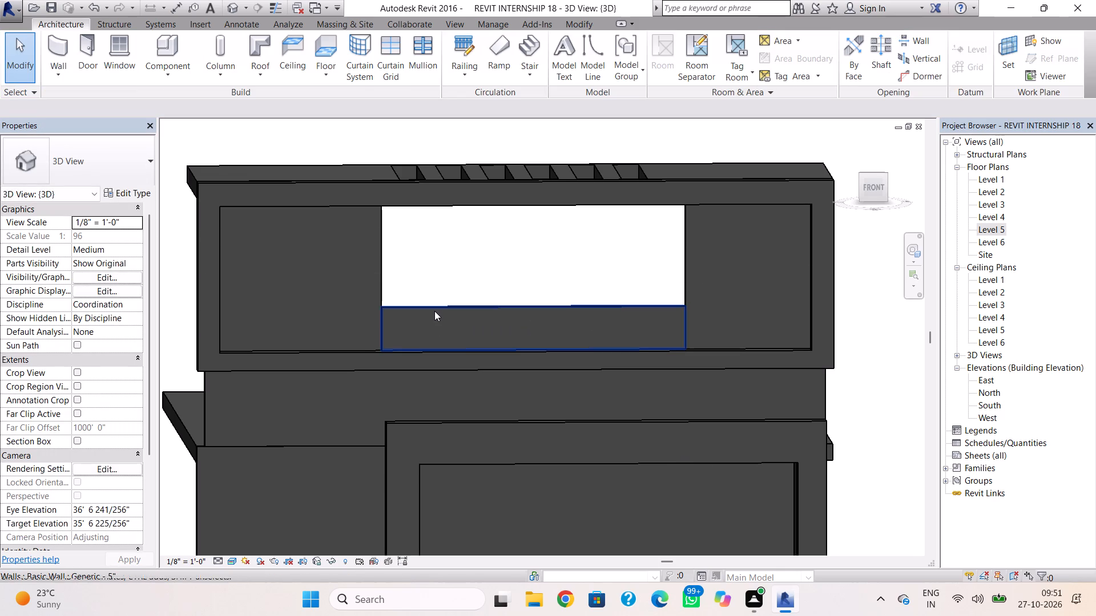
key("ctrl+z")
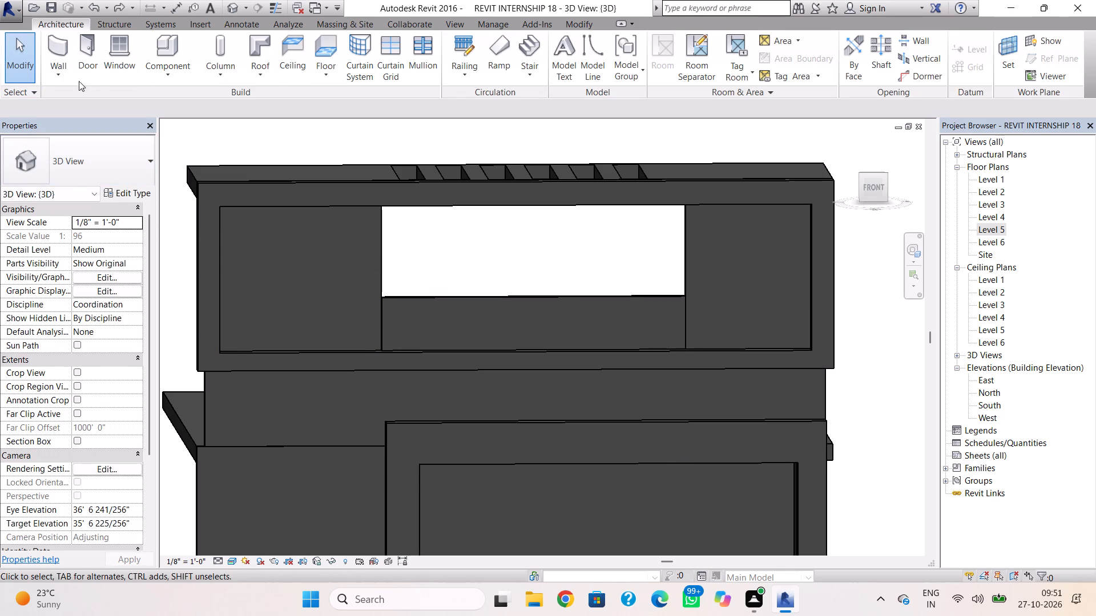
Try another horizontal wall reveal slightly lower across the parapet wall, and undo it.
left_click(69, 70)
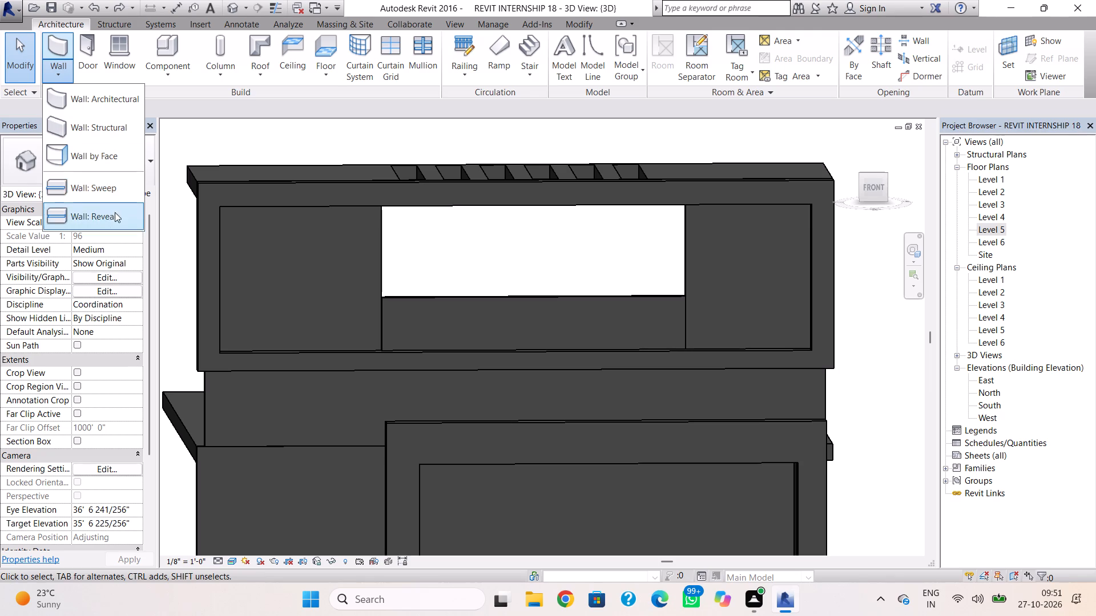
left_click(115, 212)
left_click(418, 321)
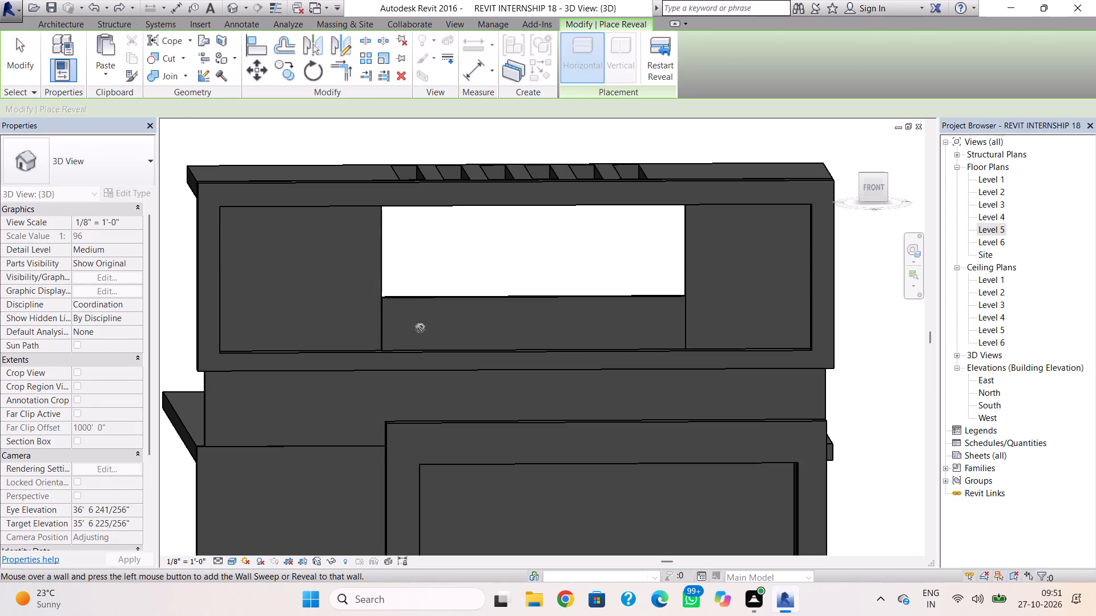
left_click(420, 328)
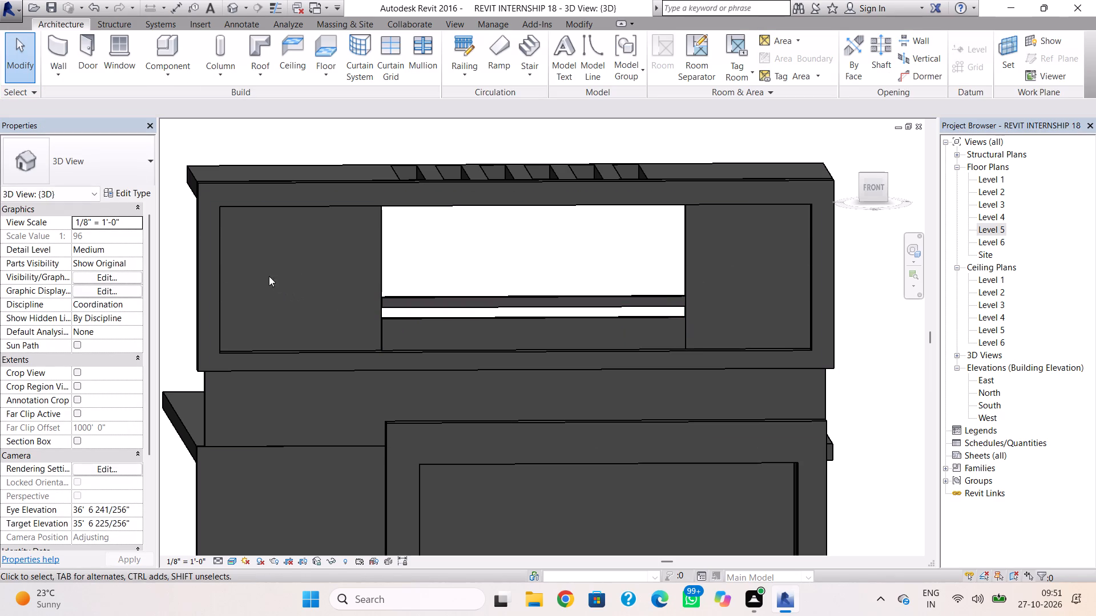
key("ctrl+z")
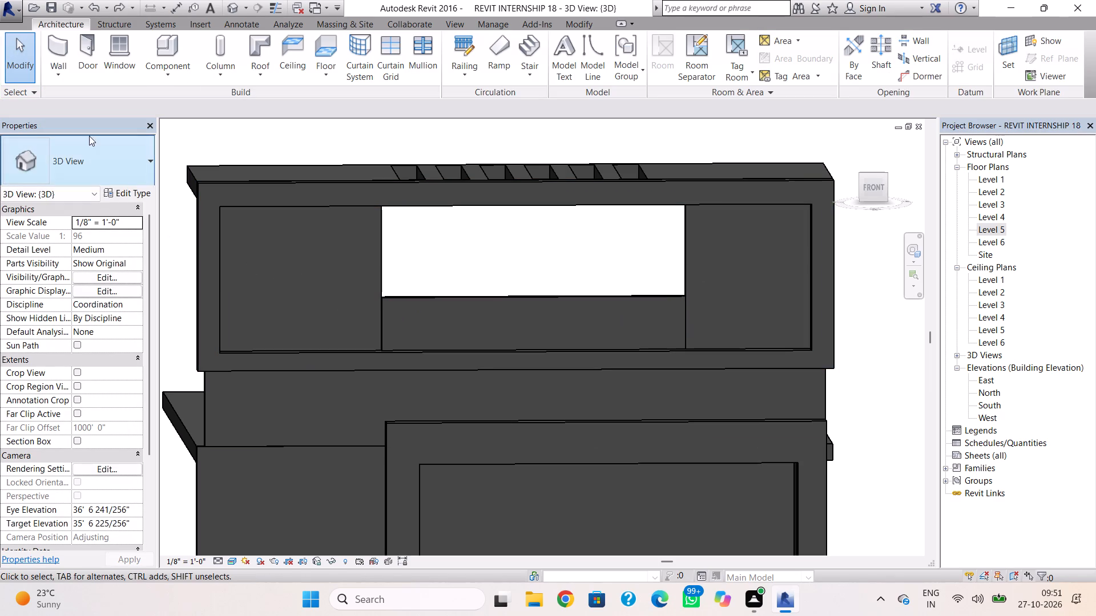
Cut two horizontal wall reveals across the parapet wall, one just below its top edge and one a thin strip lower.
left_click(68, 71)
left_click(80, 212)
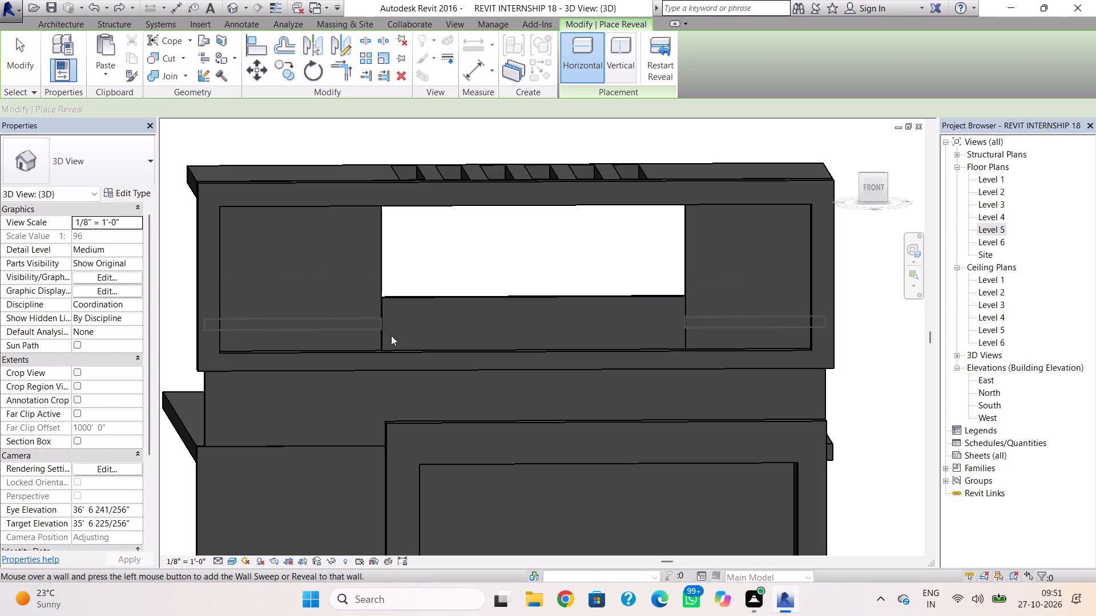
scroll(440, 320, "up", 4)
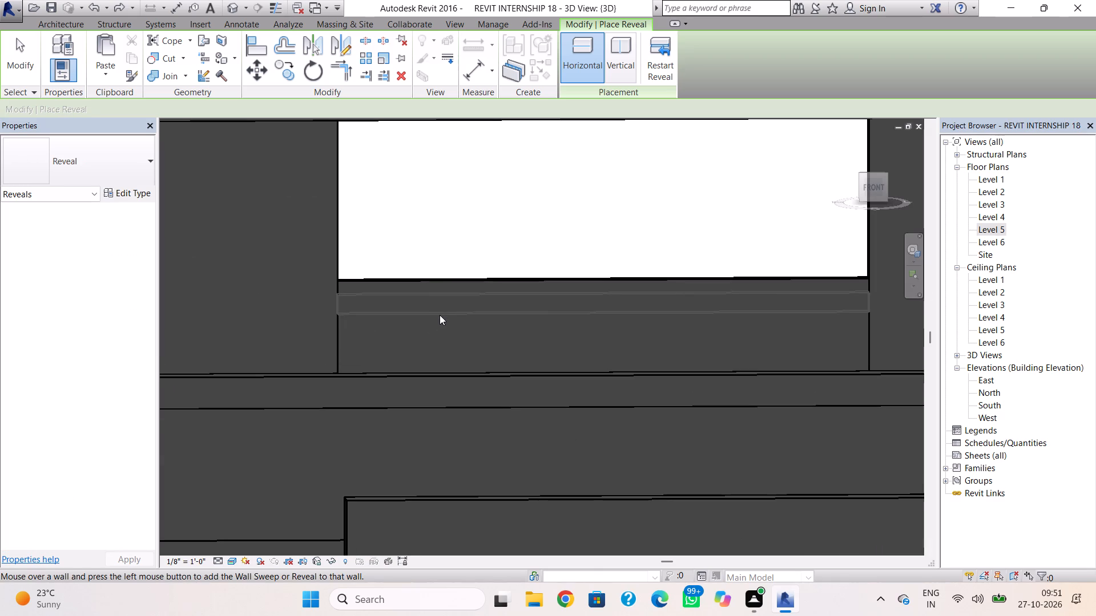
left_click(441, 311)
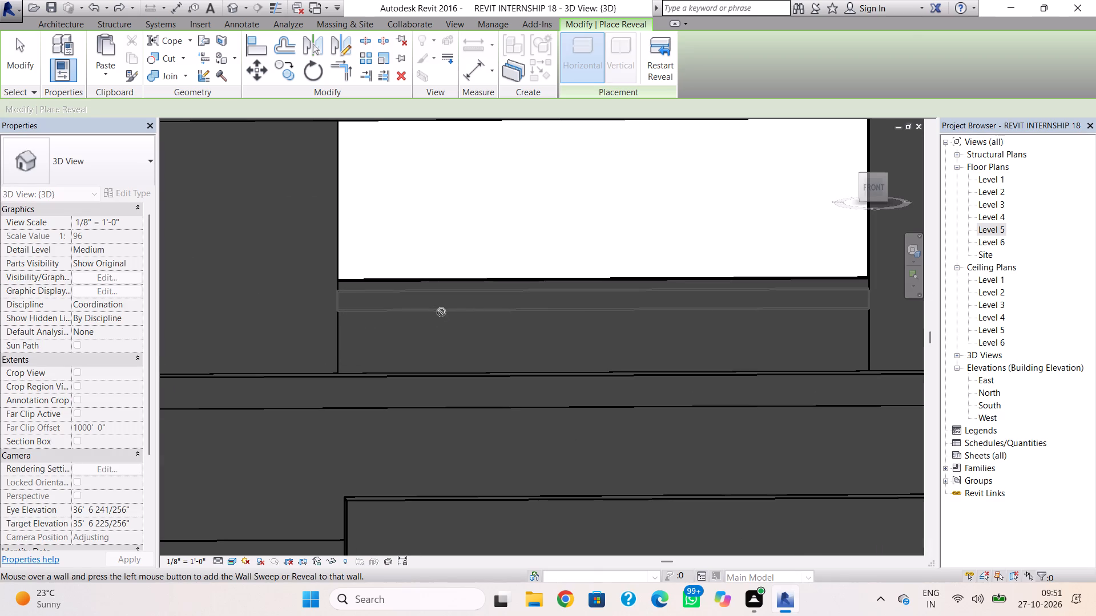
left_click(432, 335)
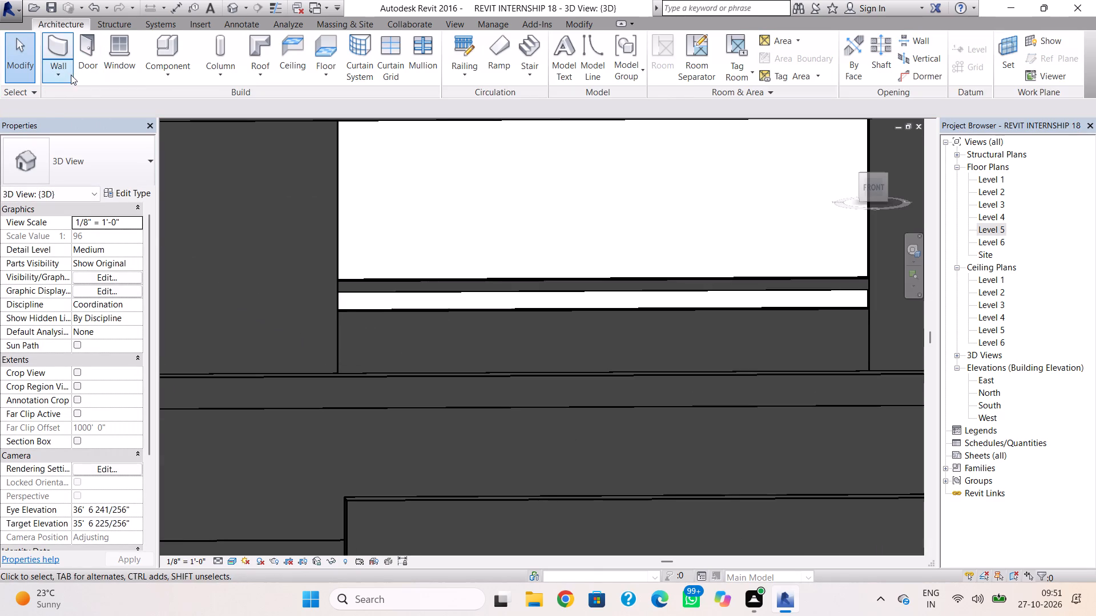
left_click(69, 75)
left_click(86, 218)
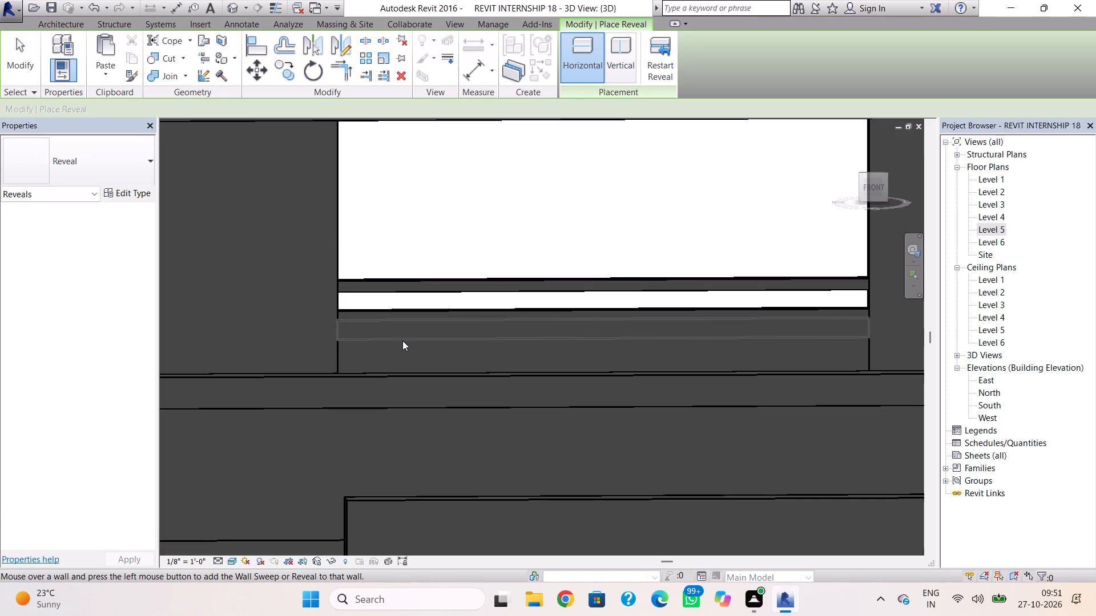
double_click(402, 341)
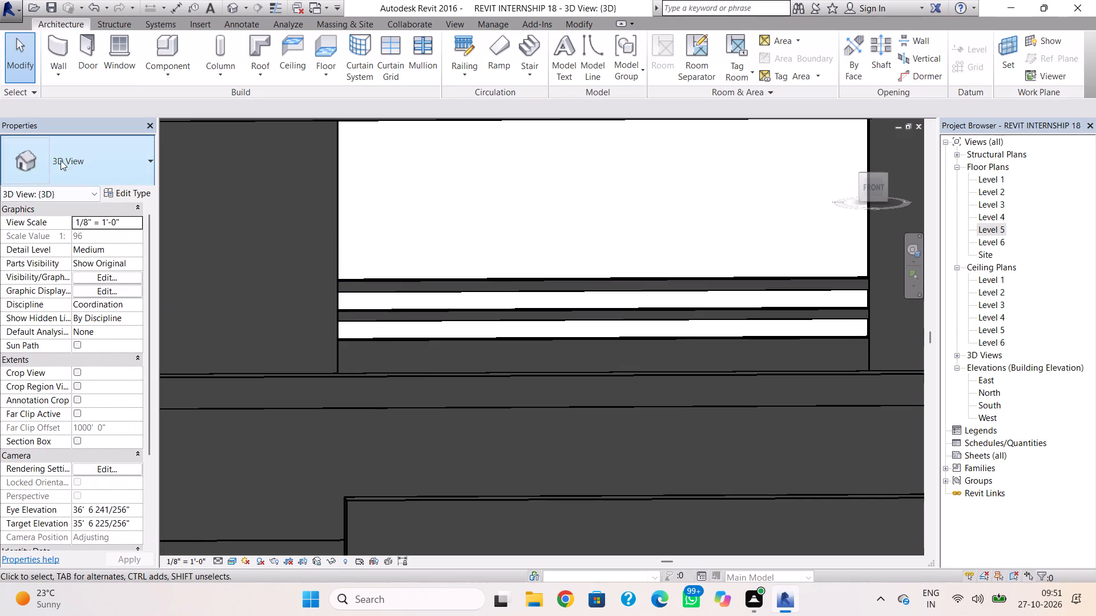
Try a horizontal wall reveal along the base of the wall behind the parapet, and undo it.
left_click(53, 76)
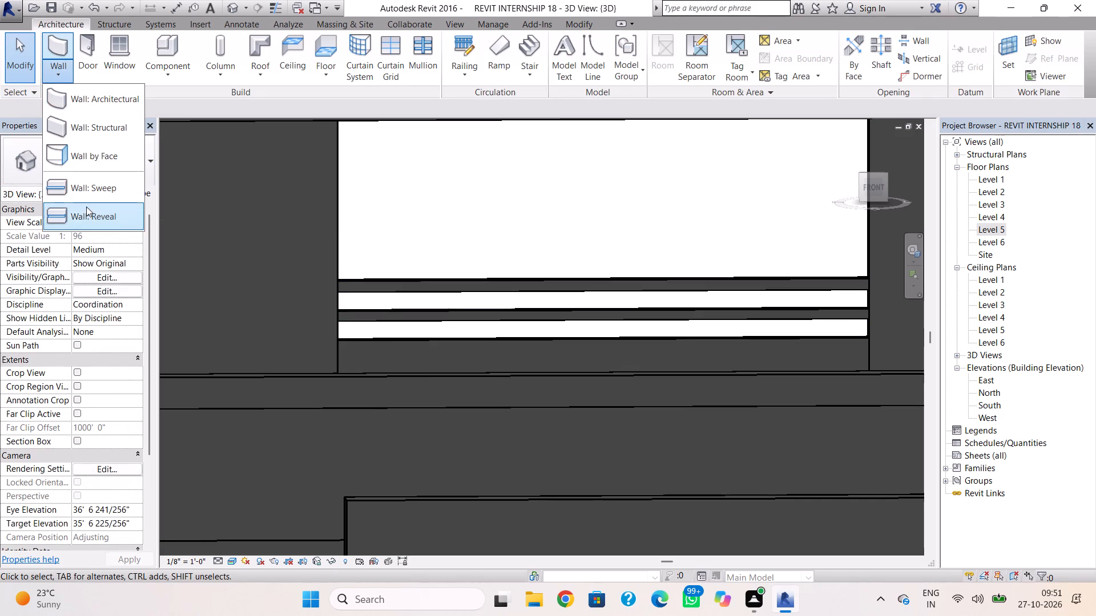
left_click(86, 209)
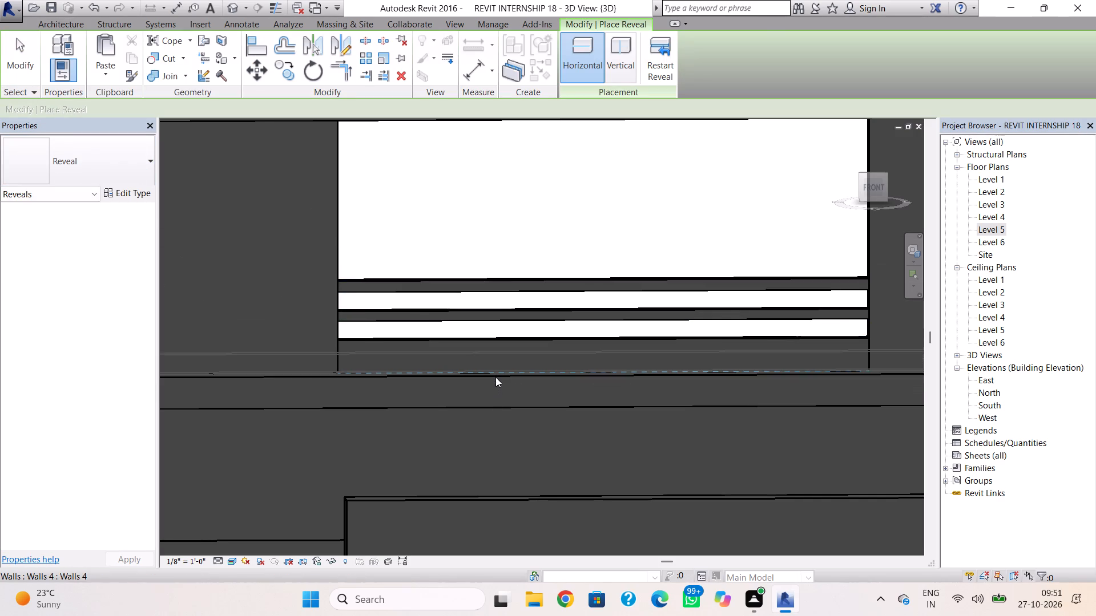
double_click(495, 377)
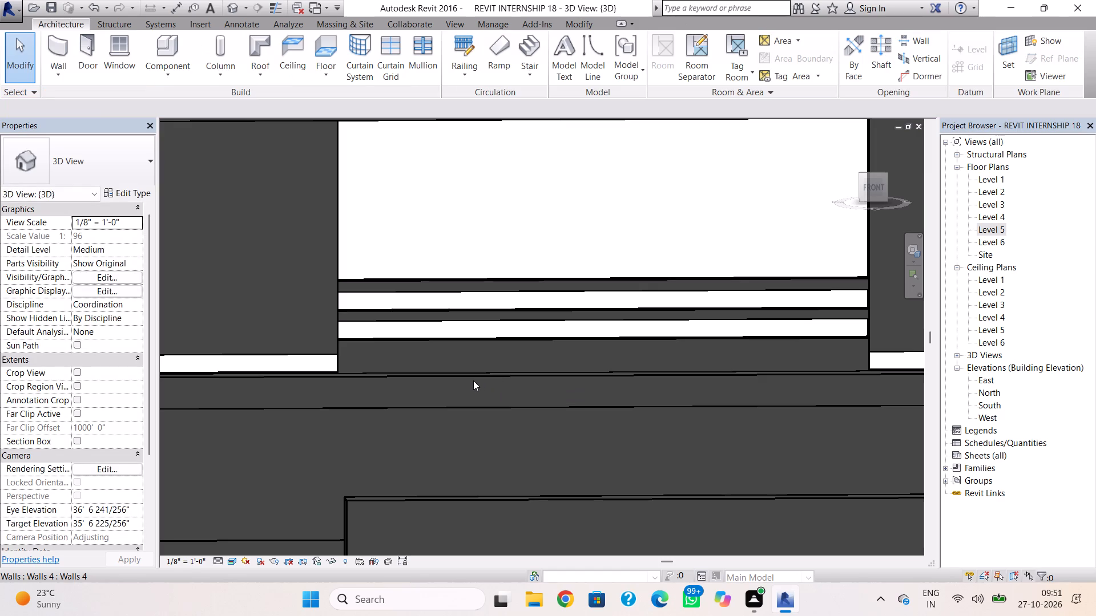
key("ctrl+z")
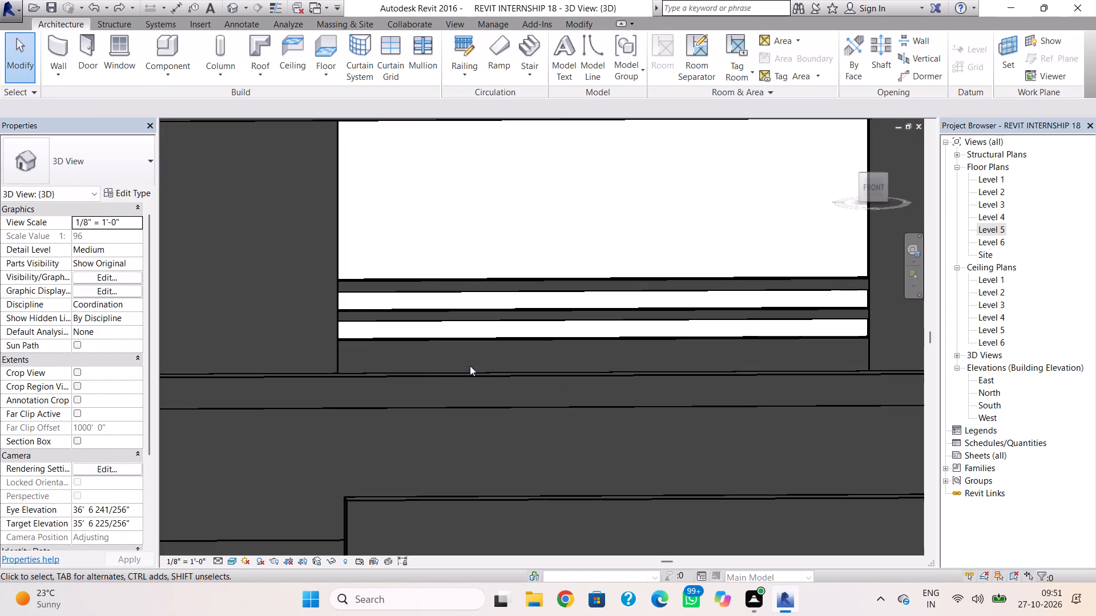
Cut a third horizontal wall reveal across the parapet wall, just above its base.
left_click(63, 66)
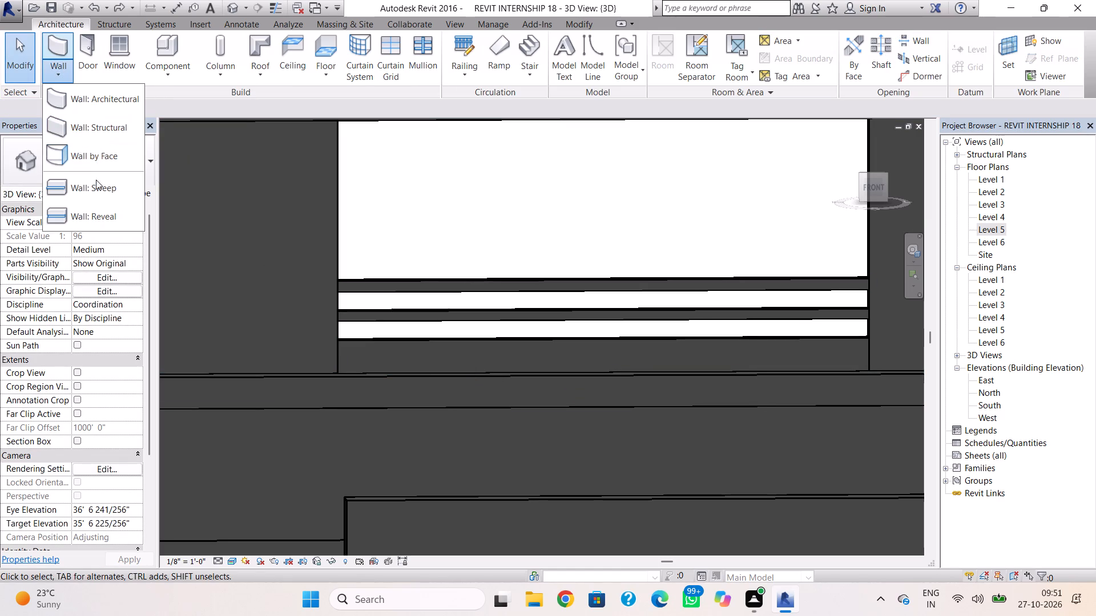
left_click(100, 220)
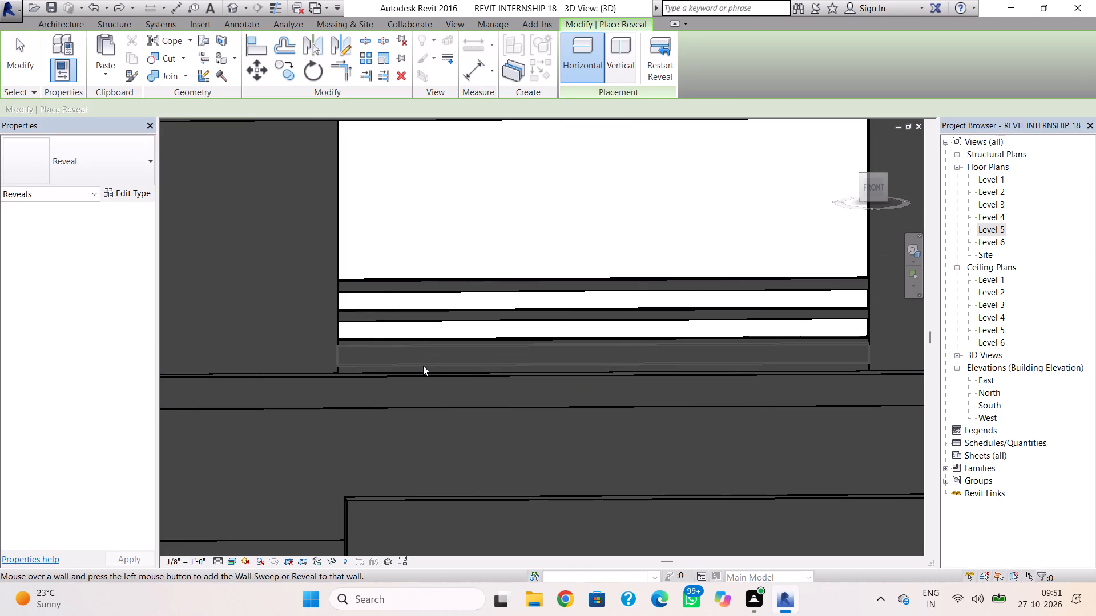
scroll(423, 367, "up", 2)
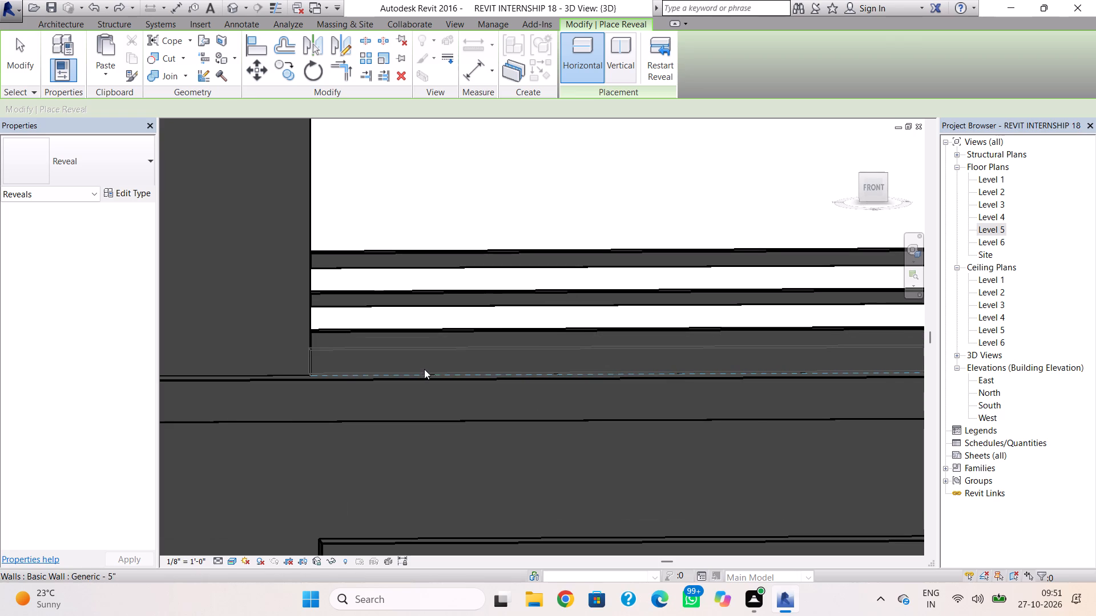
left_click(425, 365)
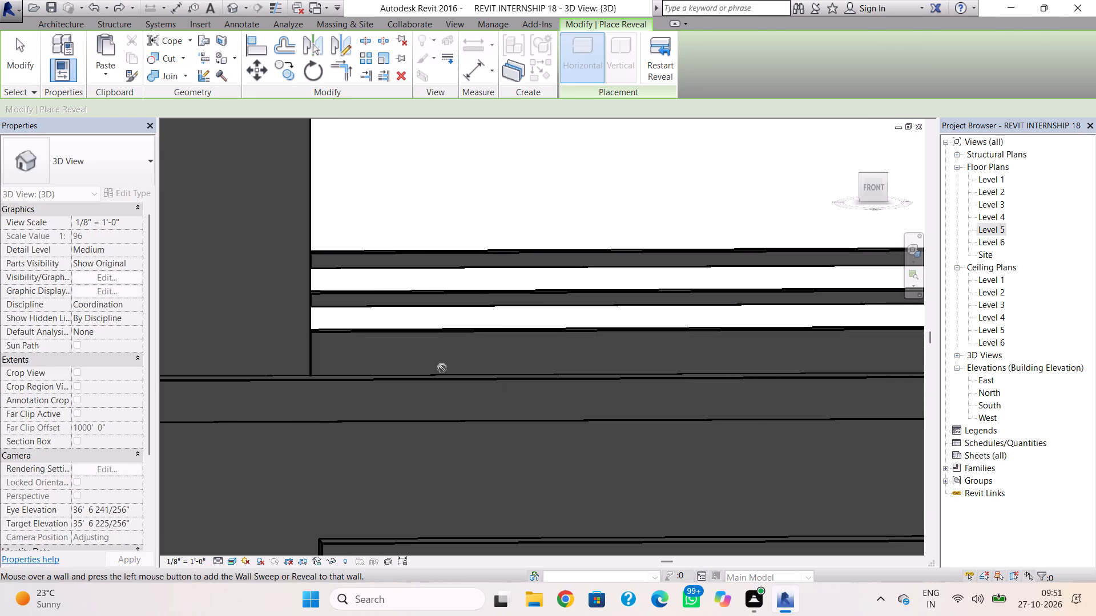
left_click(444, 368)
scroll(434, 366, "down", 2)
middle_click_drag(425, 364, 385, 370)
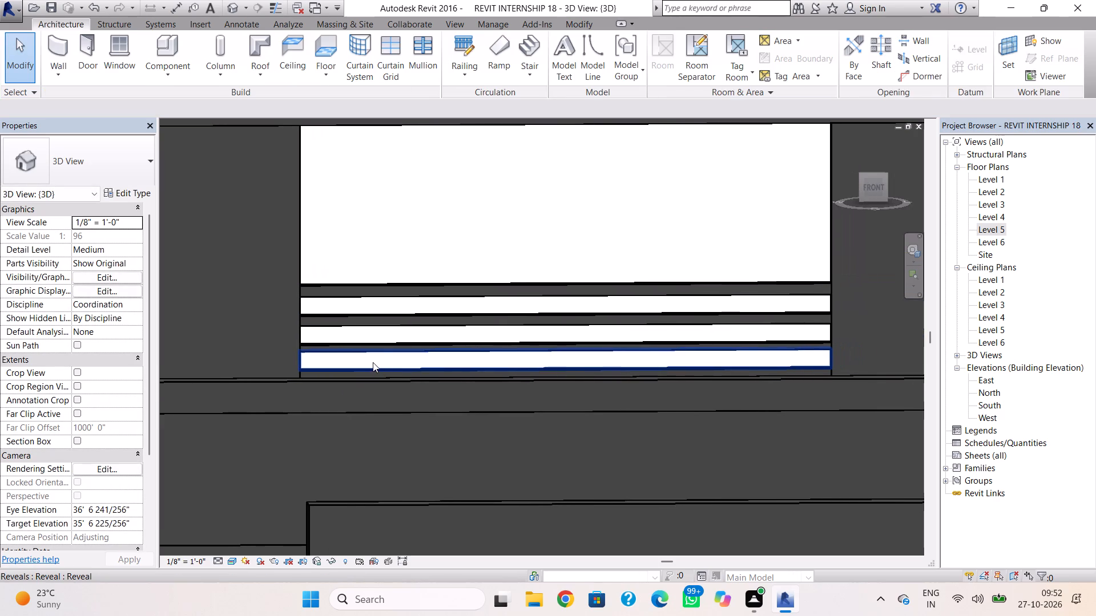
key("Escape")
key("Escape")
Nudge the top and middle reveals slightly upward to even the parapet slats, putting the middle one 5' 11 1/2" from Level 5.
left_click(414, 298)
scroll(494, 311, "up", 4)
scroll(506, 298, "down", 5)
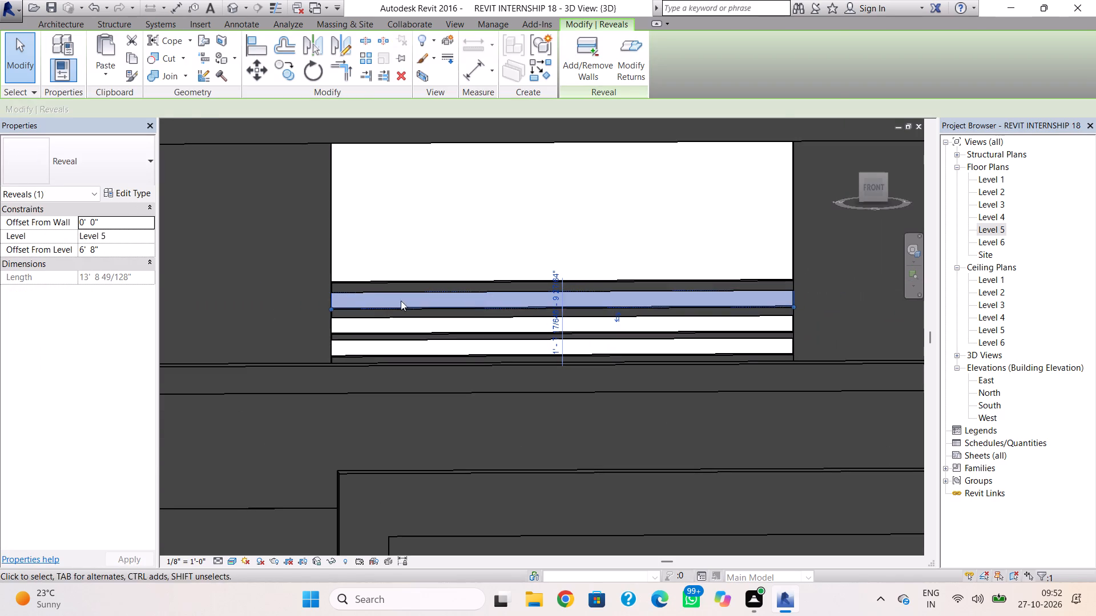
scroll(784, 323, "up", 7)
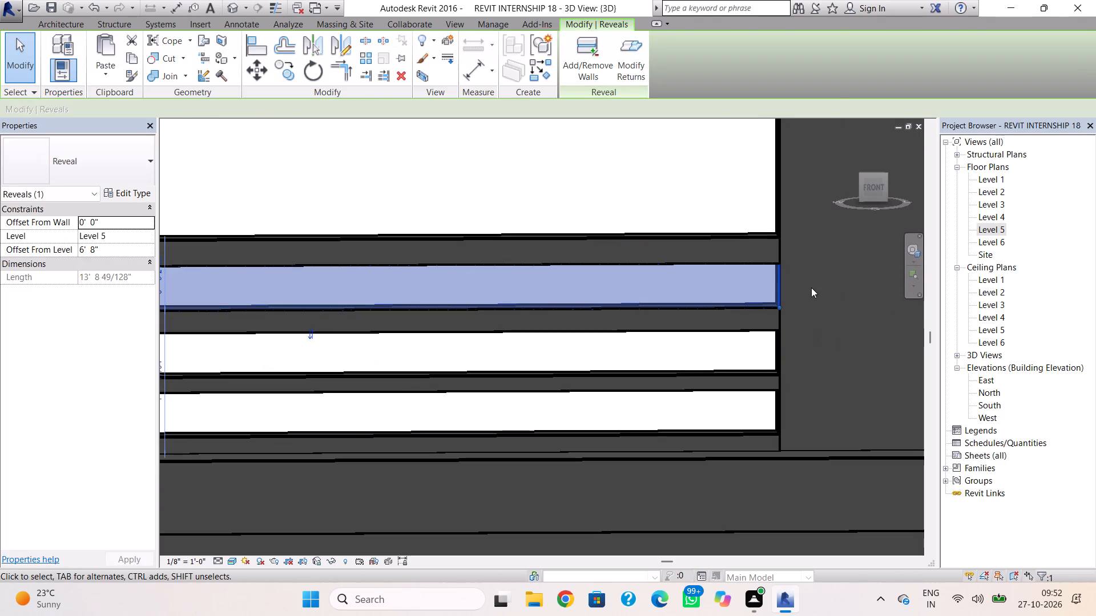
key("Up")
key("Up")
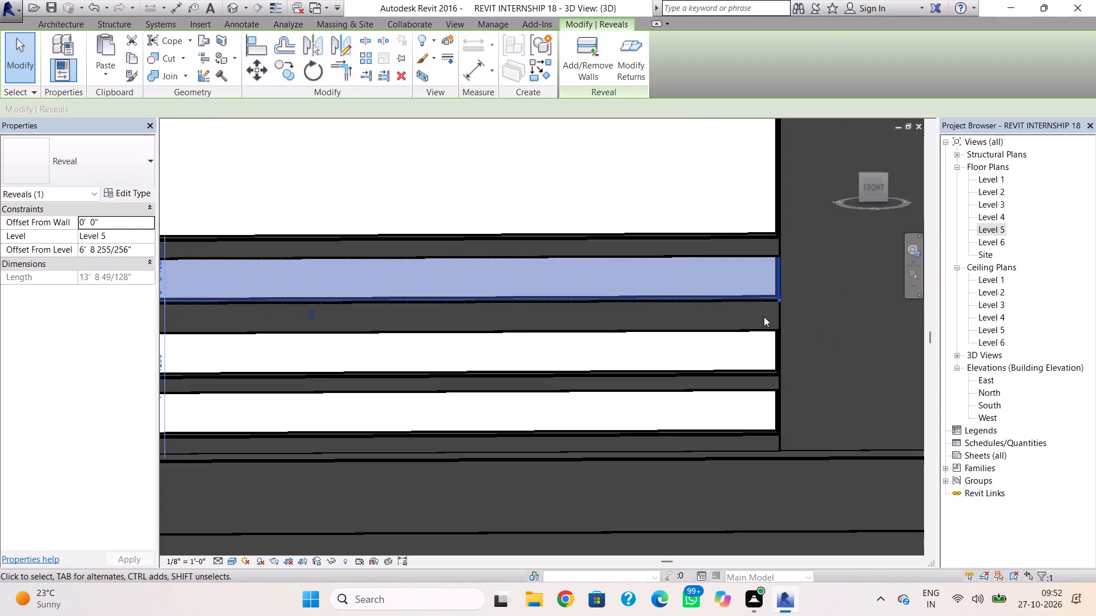
key("Down")
left_click(759, 326)
left_click(843, 340)
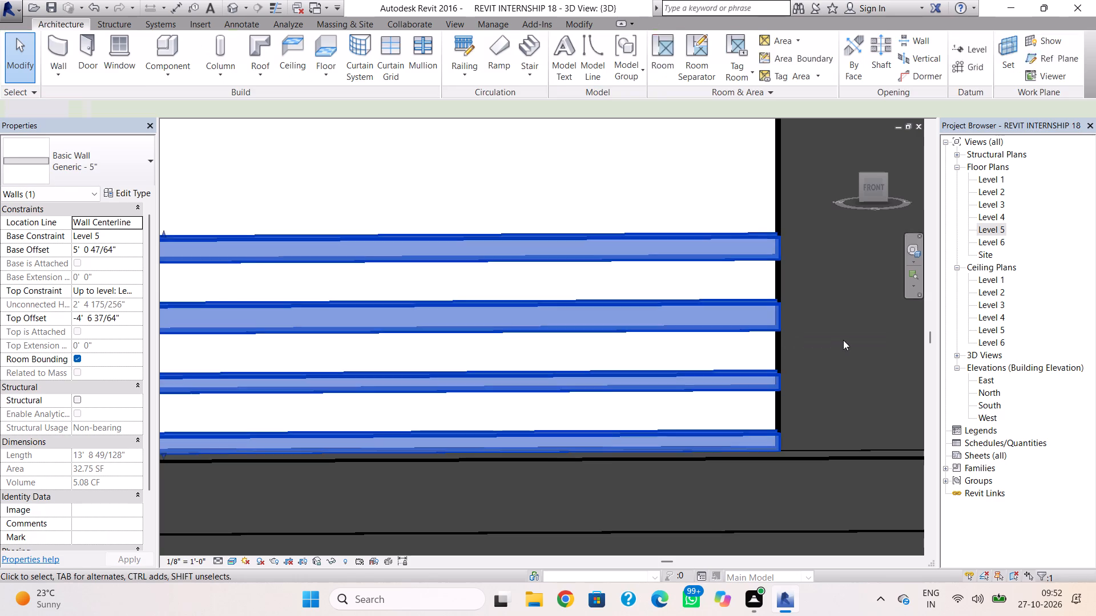
left_click(760, 335)
key("Up")
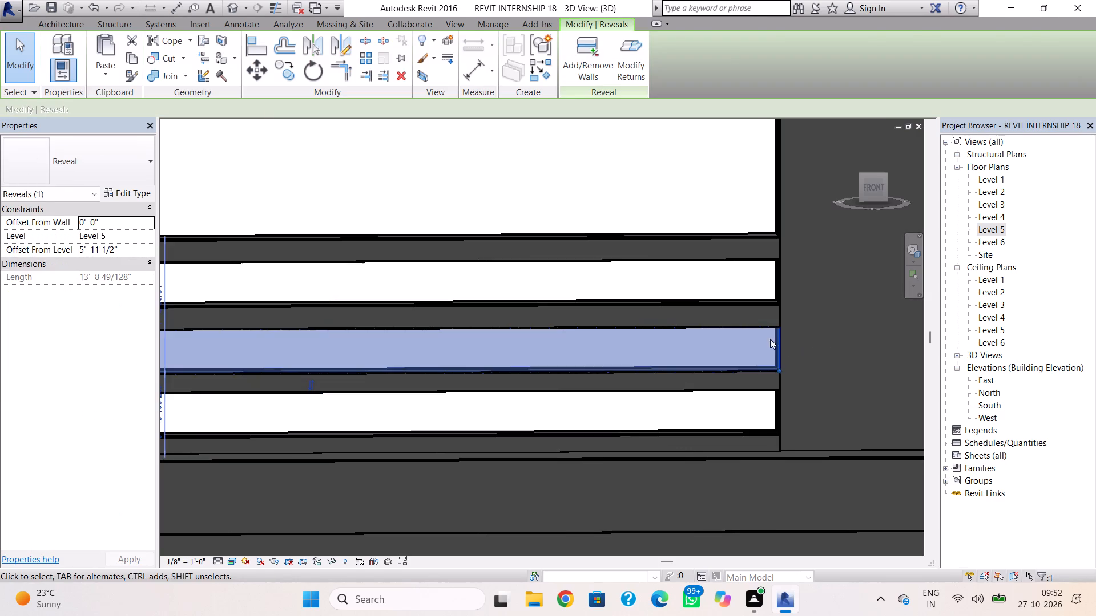
left_click(812, 339)
scroll(539, 246, "down", 5)
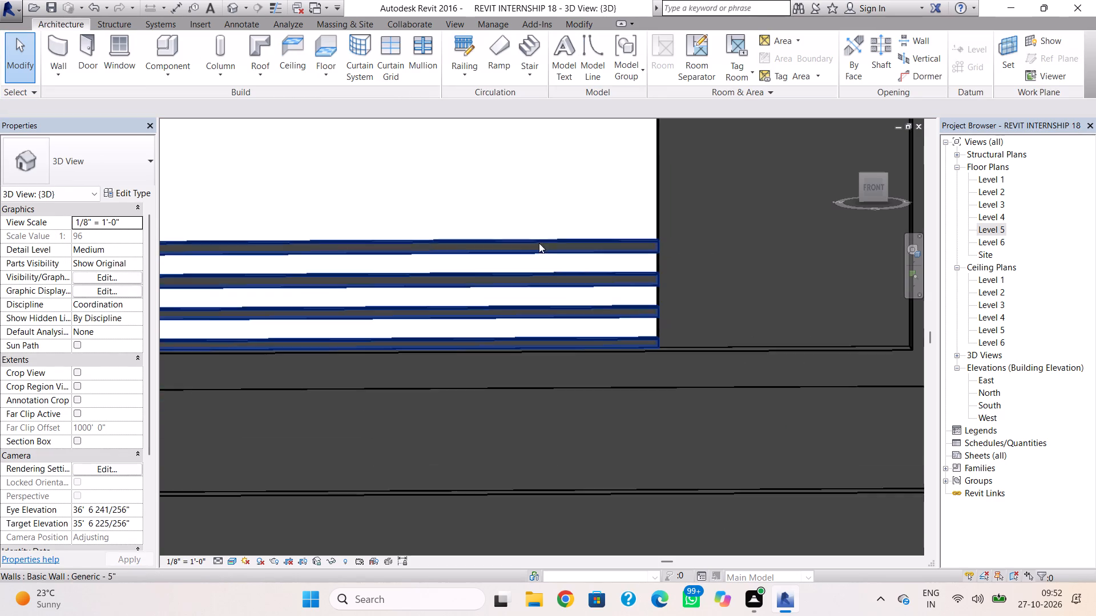
Examine the slatted parapet and the building's stacked front frames from the front and the left side.
scroll(538, 252, "down", 7)
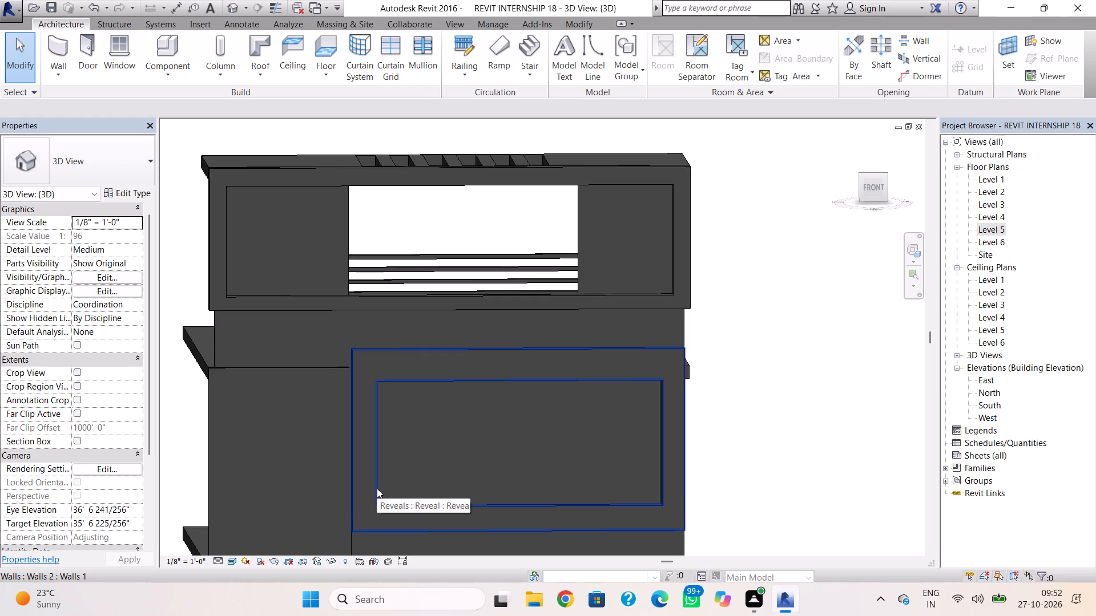
scroll(386, 482, "down", 5)
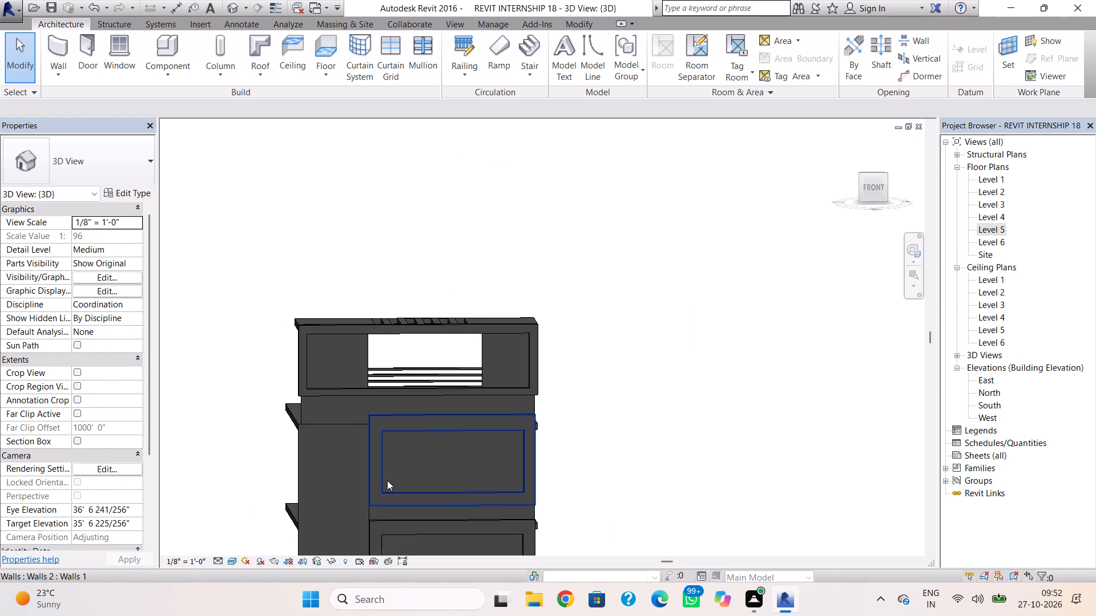
right_click_drag(394, 493, 335, 528, "shift")
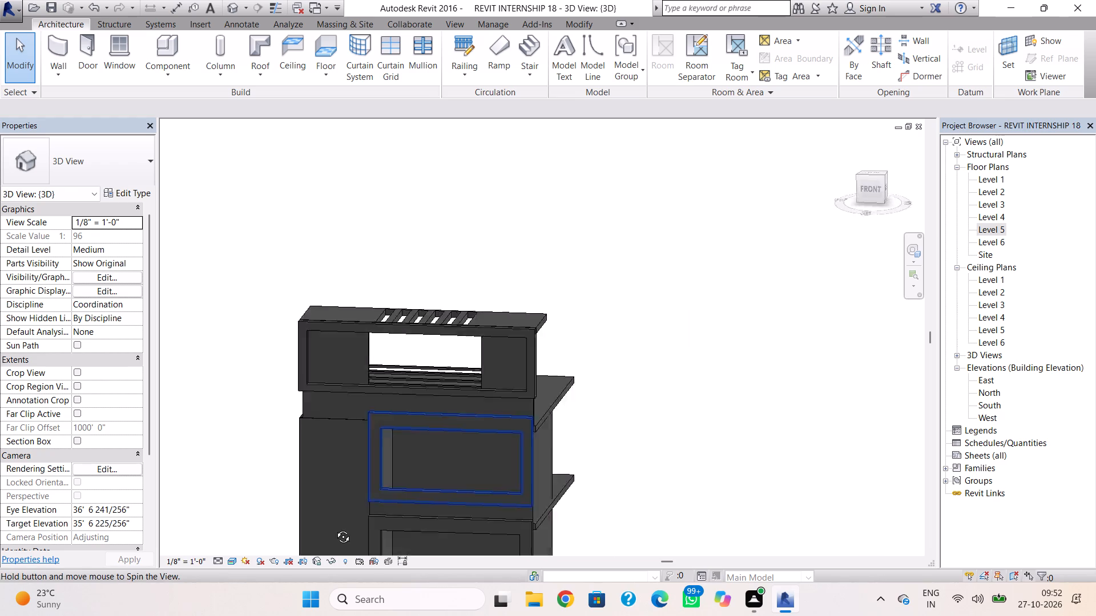
right_click_drag(335, 528, 356, 488, "shift")
double_click(868, 184)
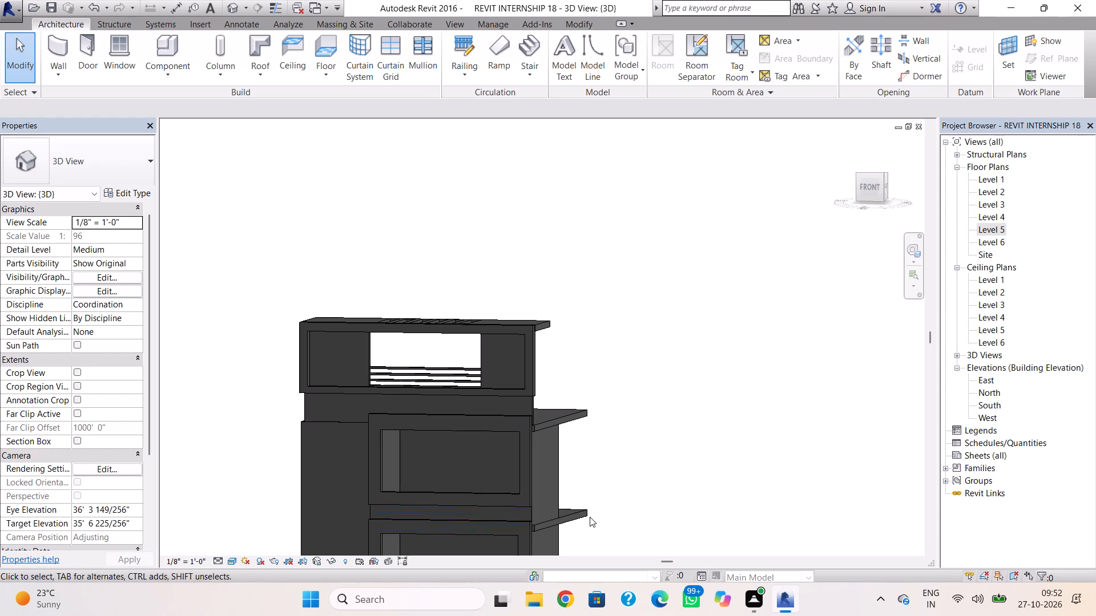
right_click_drag(589, 532, 628, 519, "shift")
scroll(628, 517, "down", 4)
middle_click_drag(628, 515, 630, 505)
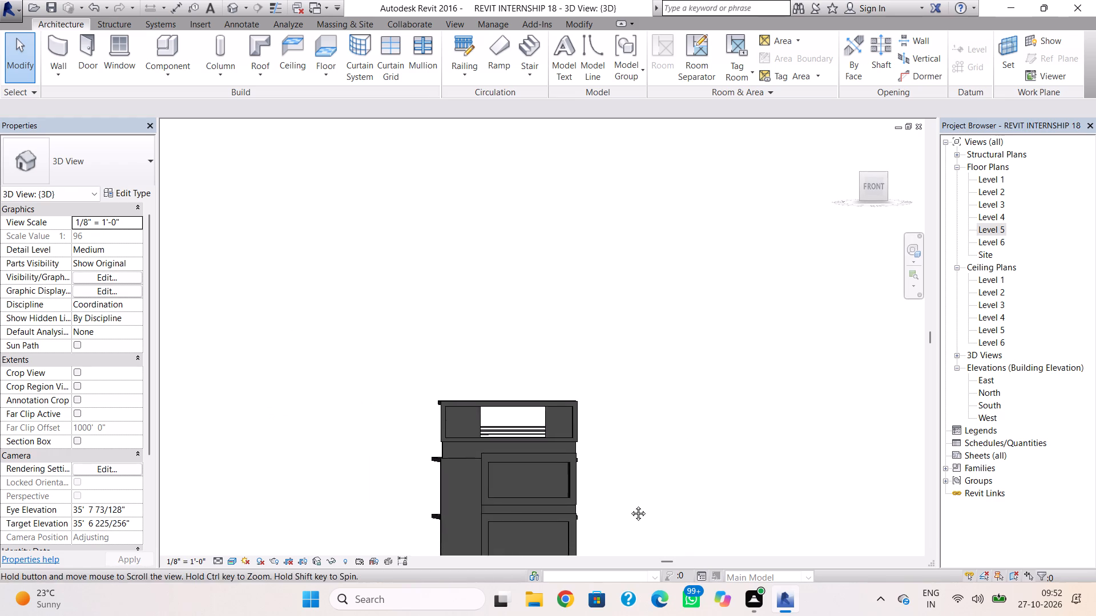
middle_click_drag(630, 505, 644, 438)
scroll(642, 423, "down", 2)
middle_click_drag(642, 419, 642, 408)
scroll(642, 408, "up", 1)
scroll(637, 467, "up", 2)
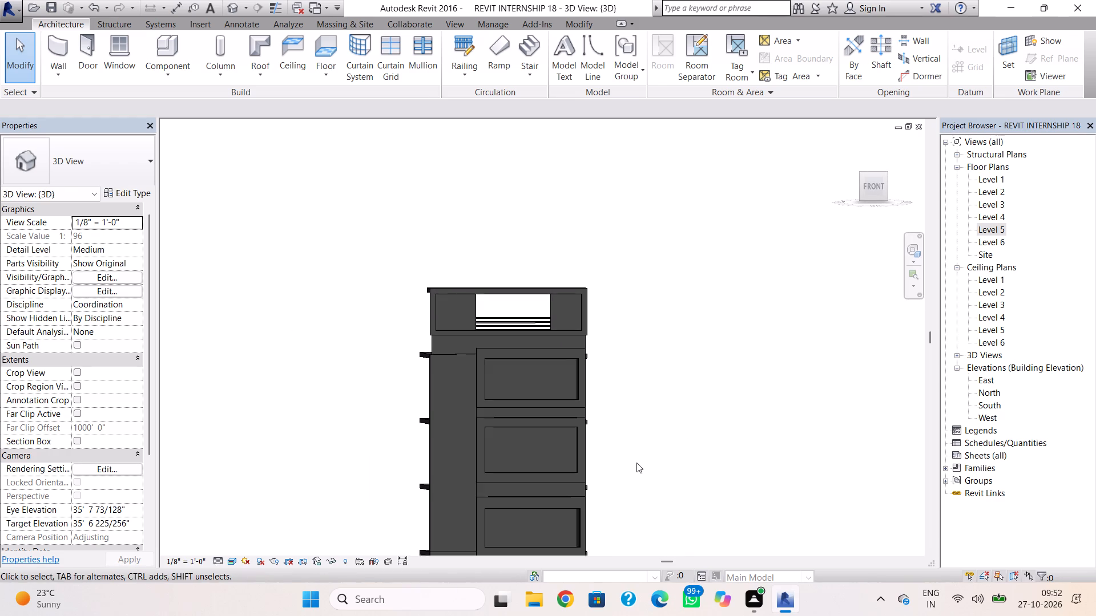
middle_click_drag(639, 453, 677, 398)
right_click_drag(643, 447, 780, 497, "shift")
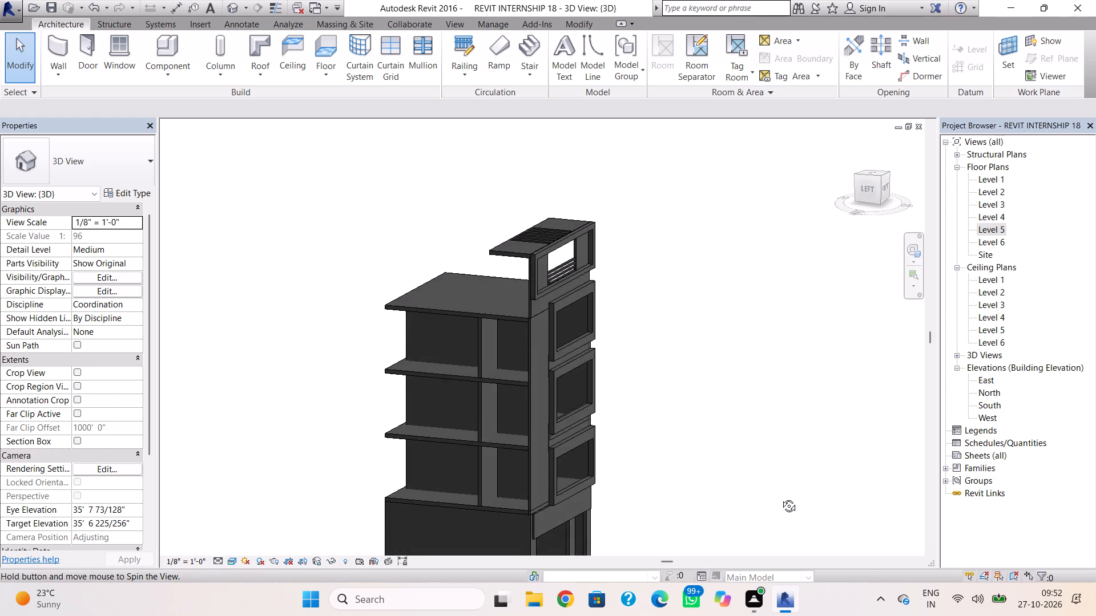
right_click_drag(780, 497, 730, 498, "shift")
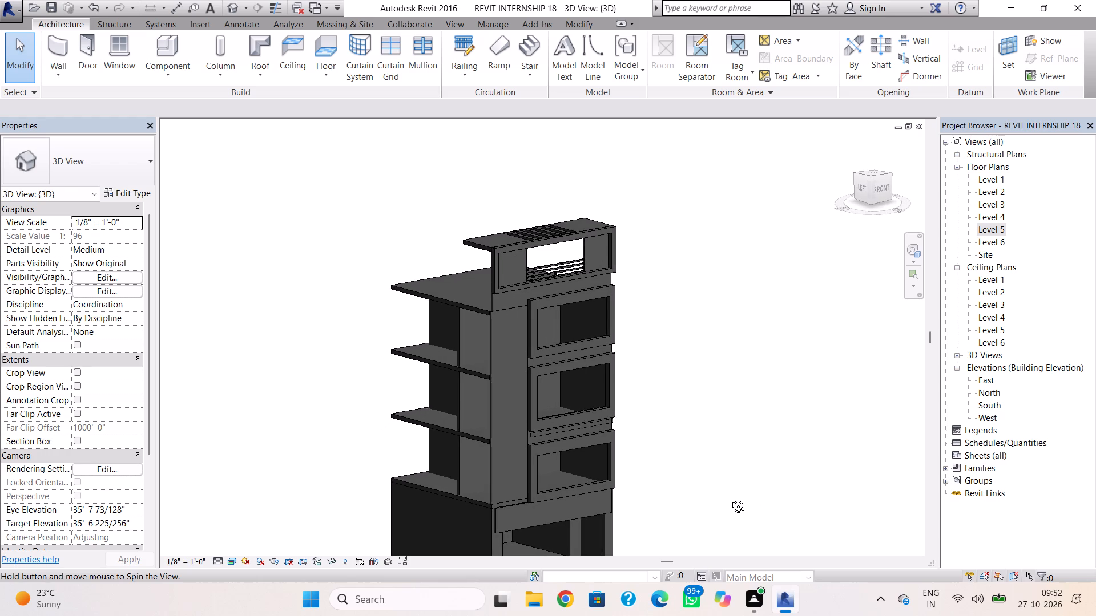
right_click_drag(730, 498, 728, 499, "shift")
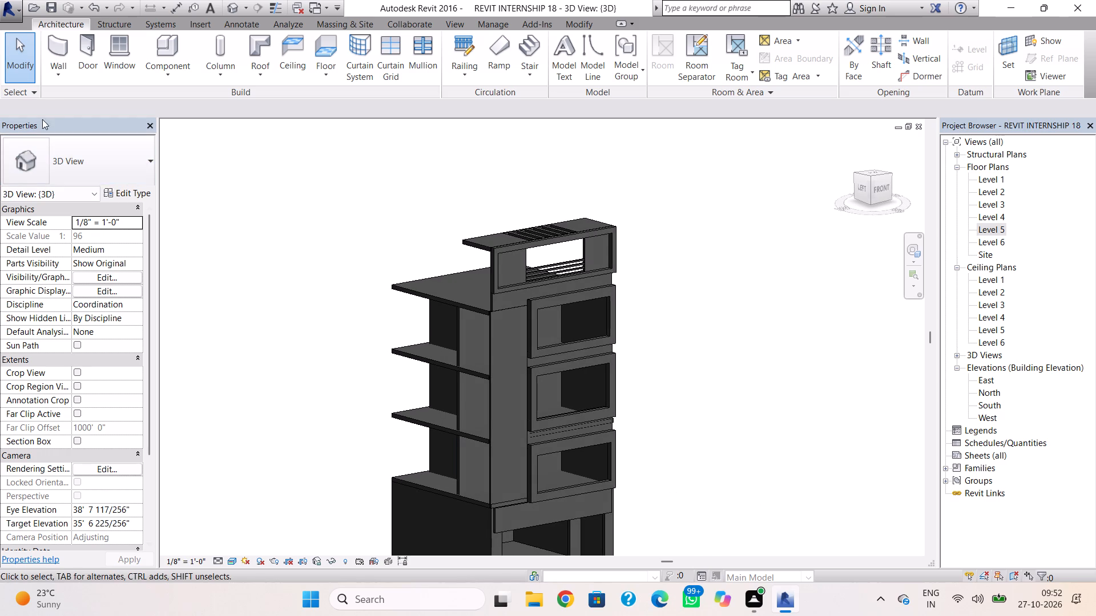
Place a vertical Cornice wall sweep on the tall narrow front wall, close to the edge beside the stacked frames.
left_click(64, 74)
left_click(98, 213)
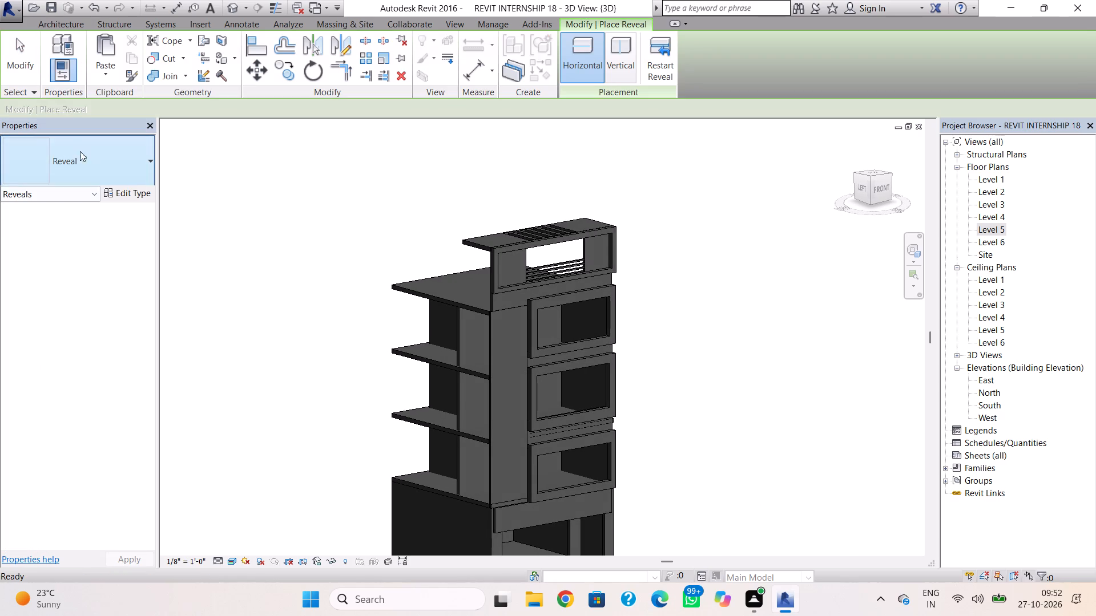
left_click(45, 23)
left_click(50, 77)
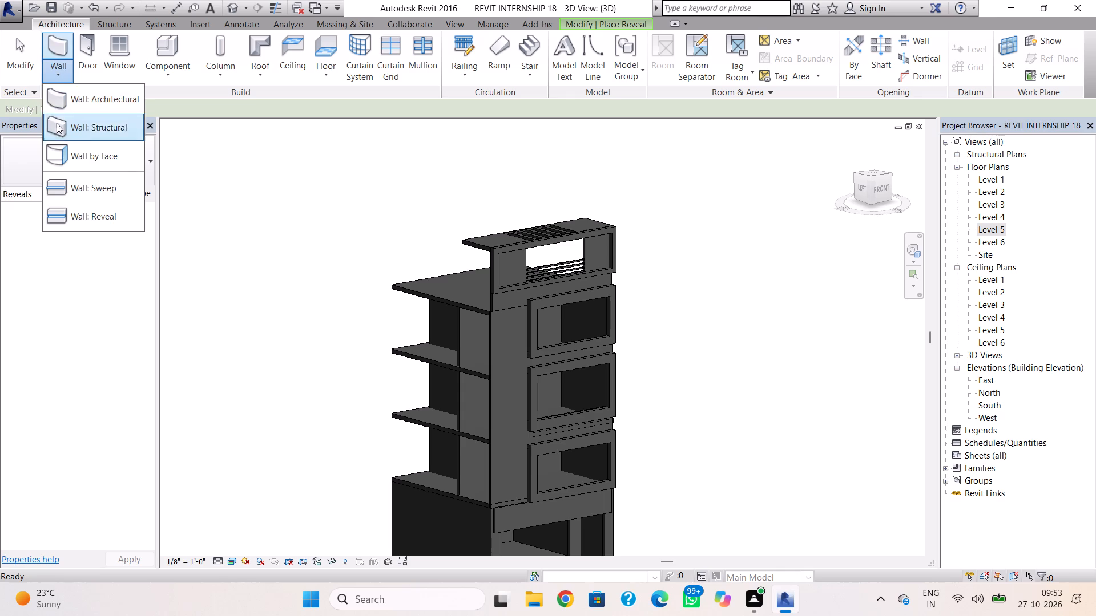
left_click(65, 190)
left_click(626, 60)
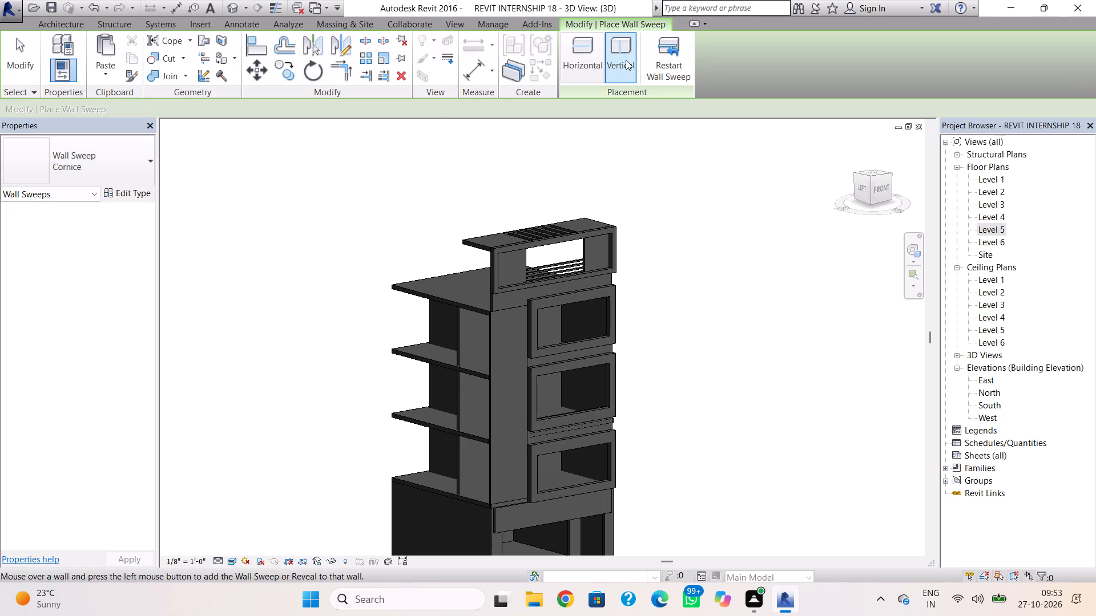
right_click_drag(719, 326, 654, 330)
right_click_drag(703, 323, 607, 282, "shift")
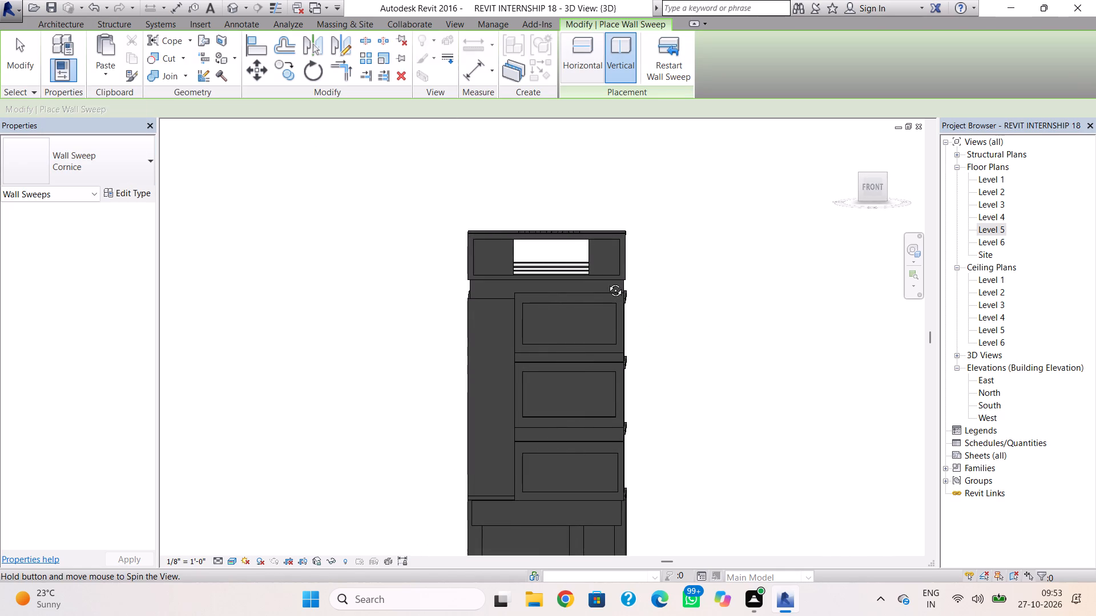
right_click_drag(607, 282, 607, 275, "shift")
scroll(522, 357, "up", 2)
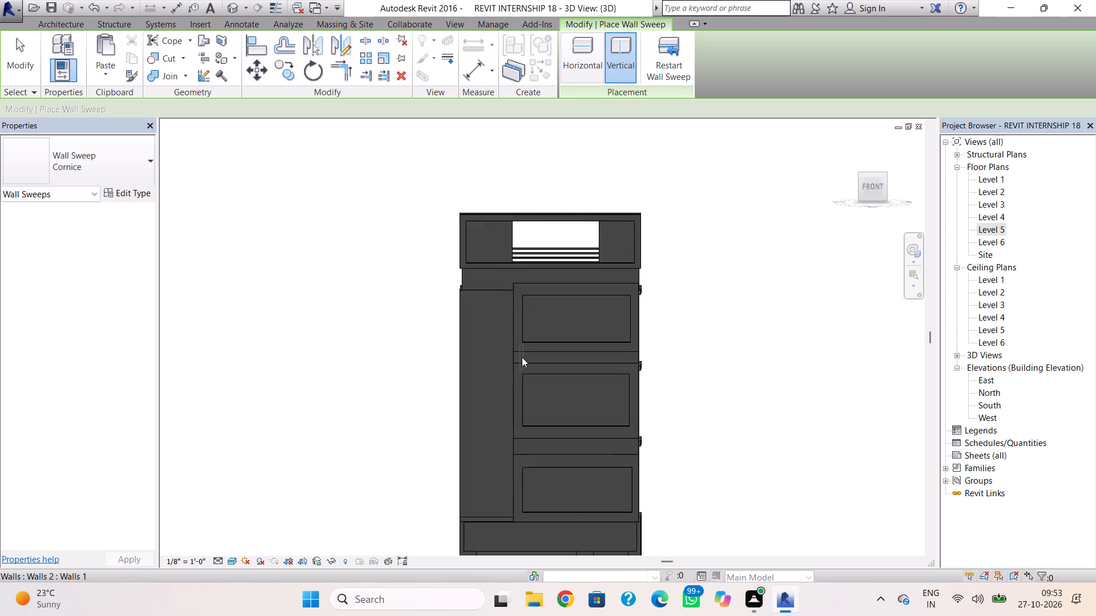
scroll(501, 428, "up", 1)
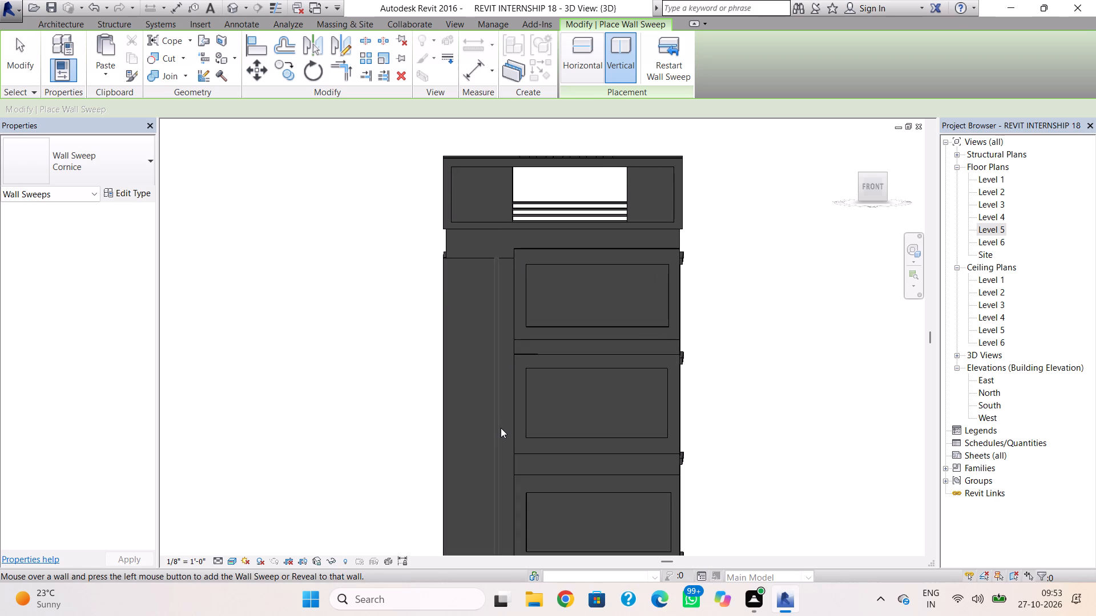
scroll(507, 421, "up", 2)
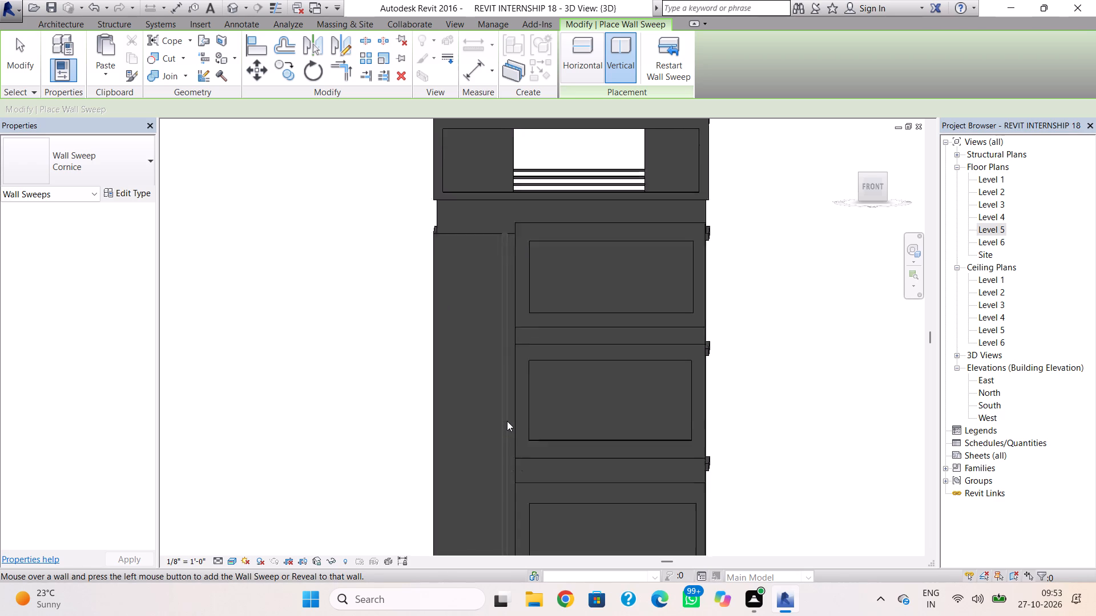
scroll(507, 421, "up", 1)
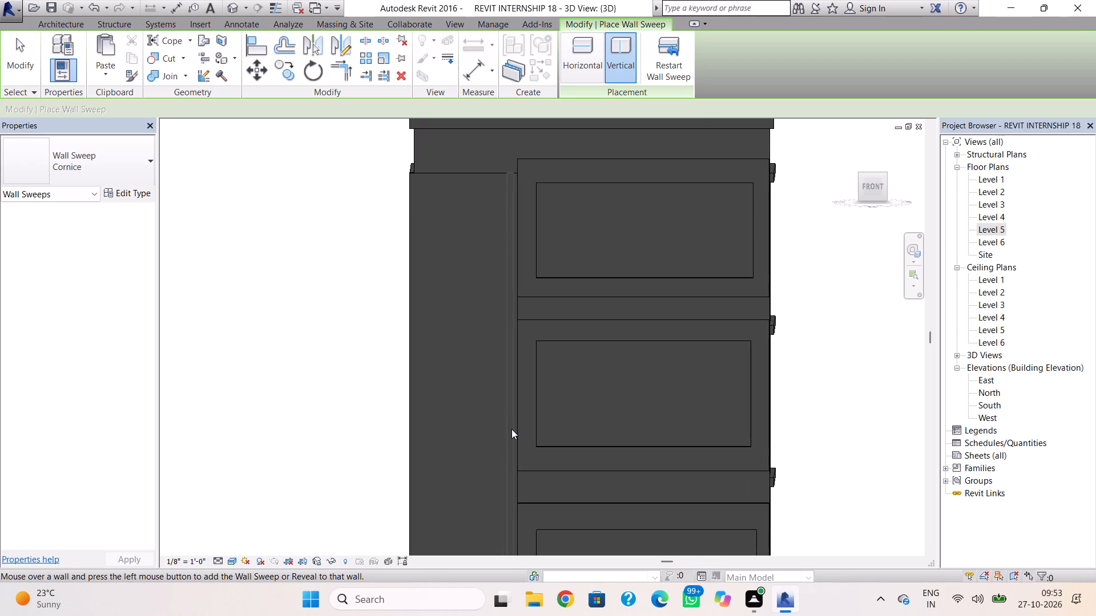
double_click(511, 429)
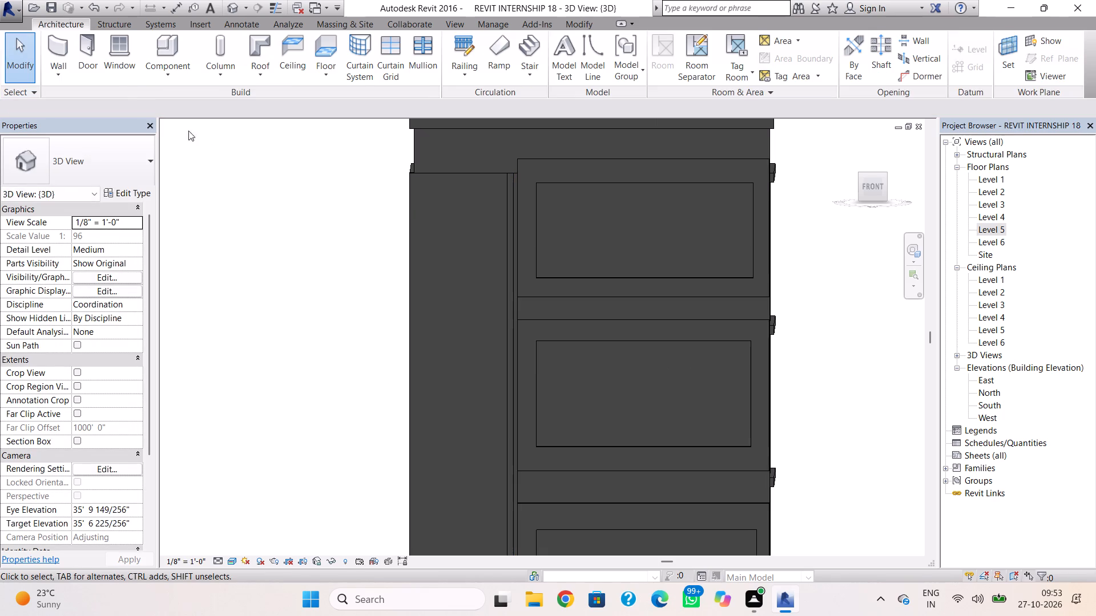
Add four more vertical Cornice sweeps on the tall narrow wall, evenly spaced one after another from the first towards its outer edge.
left_click(63, 80)
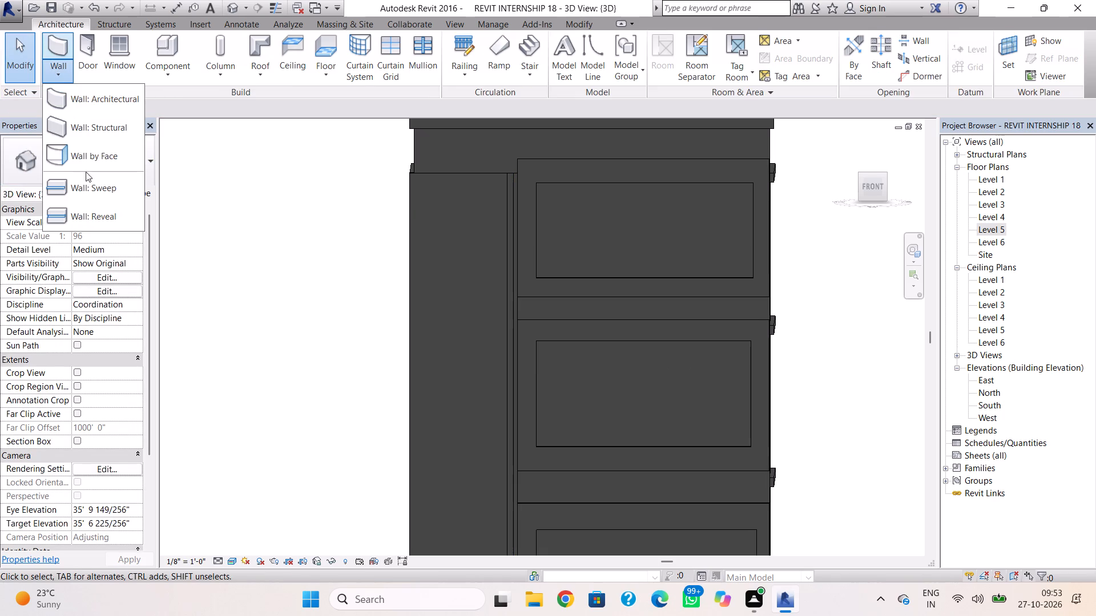
left_click(91, 194)
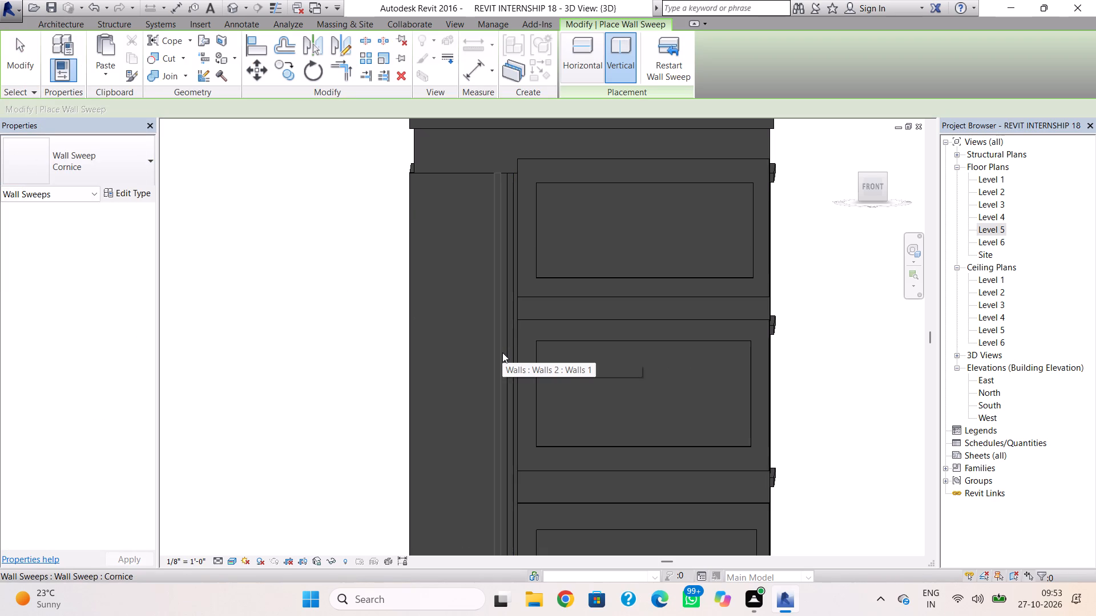
double_click(502, 352)
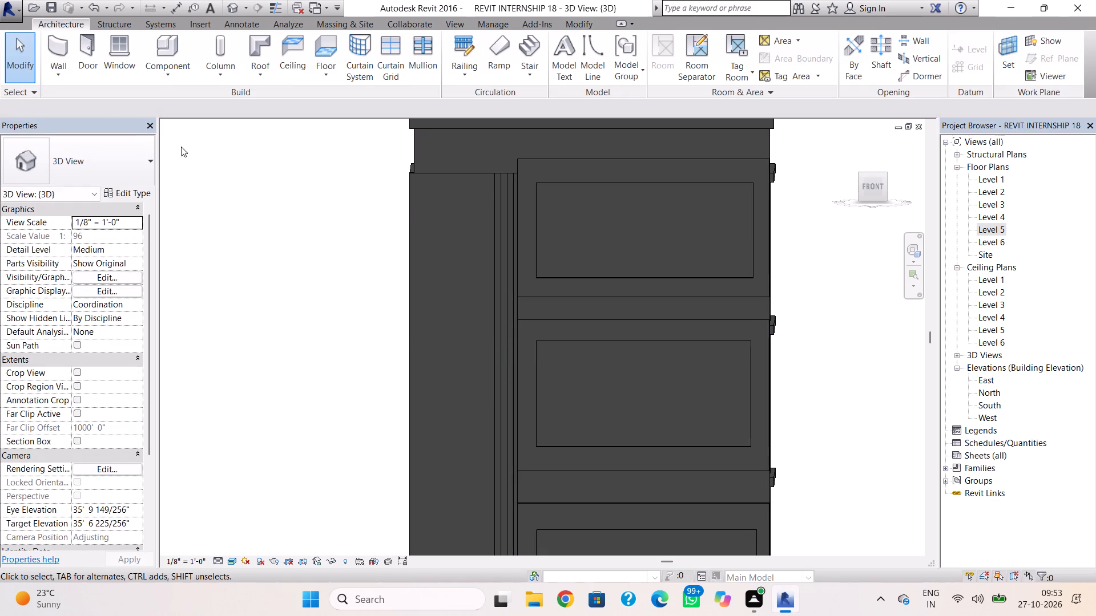
left_click(56, 76)
left_click(79, 196)
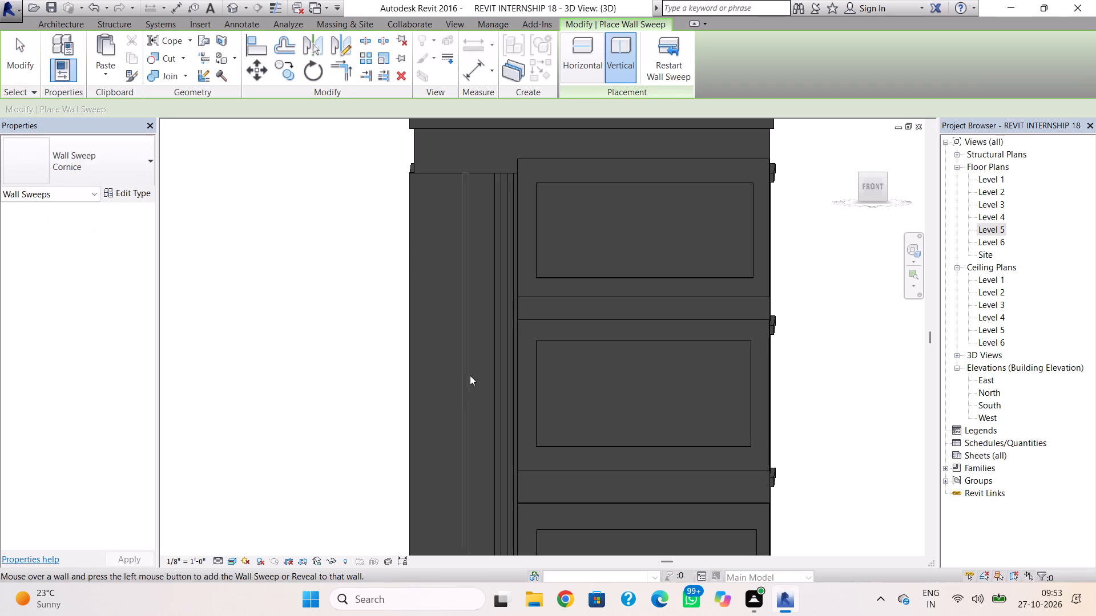
double_click(486, 382)
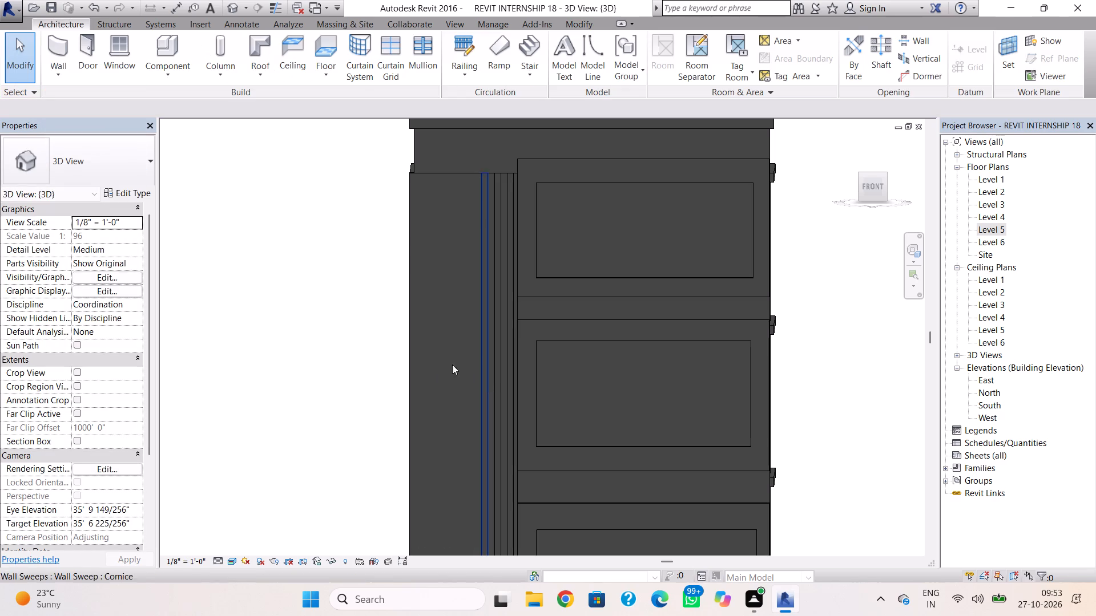
left_click(65, 70)
left_click(118, 197)
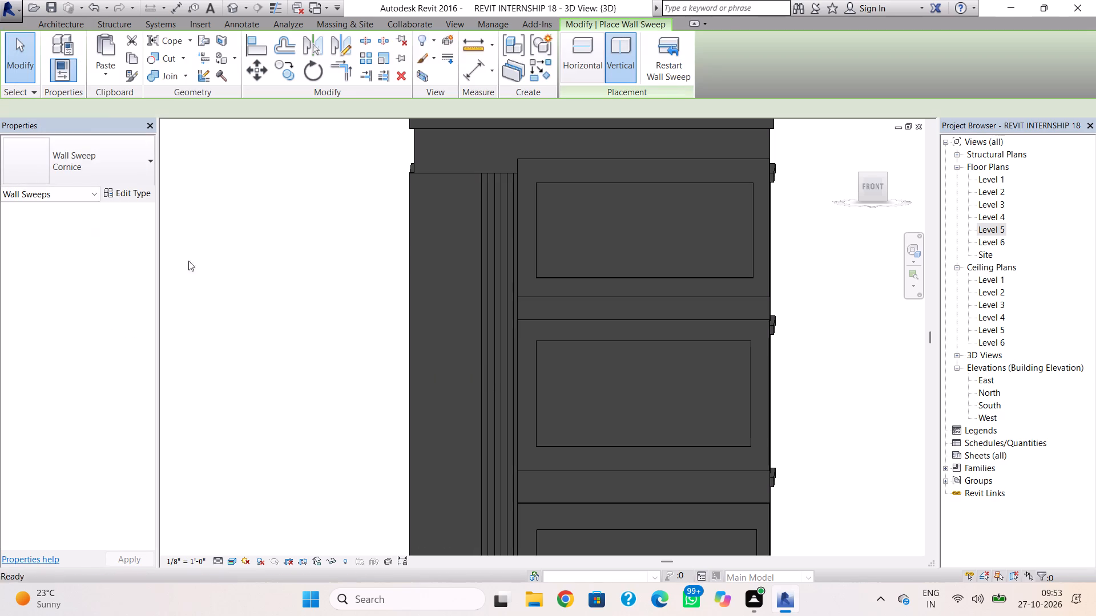
double_click(474, 384)
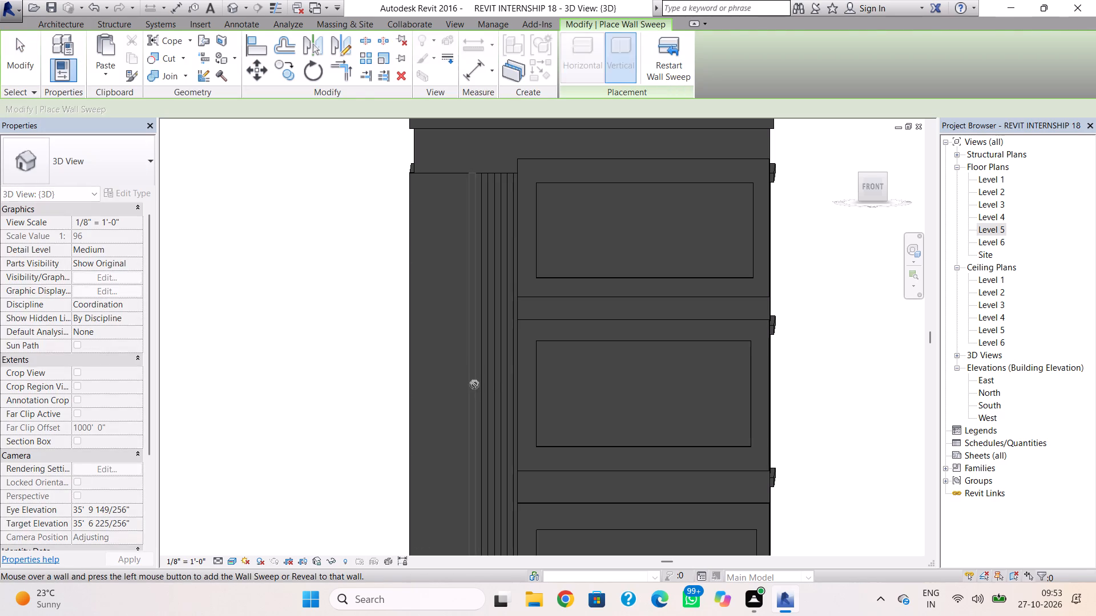
left_click(57, 78)
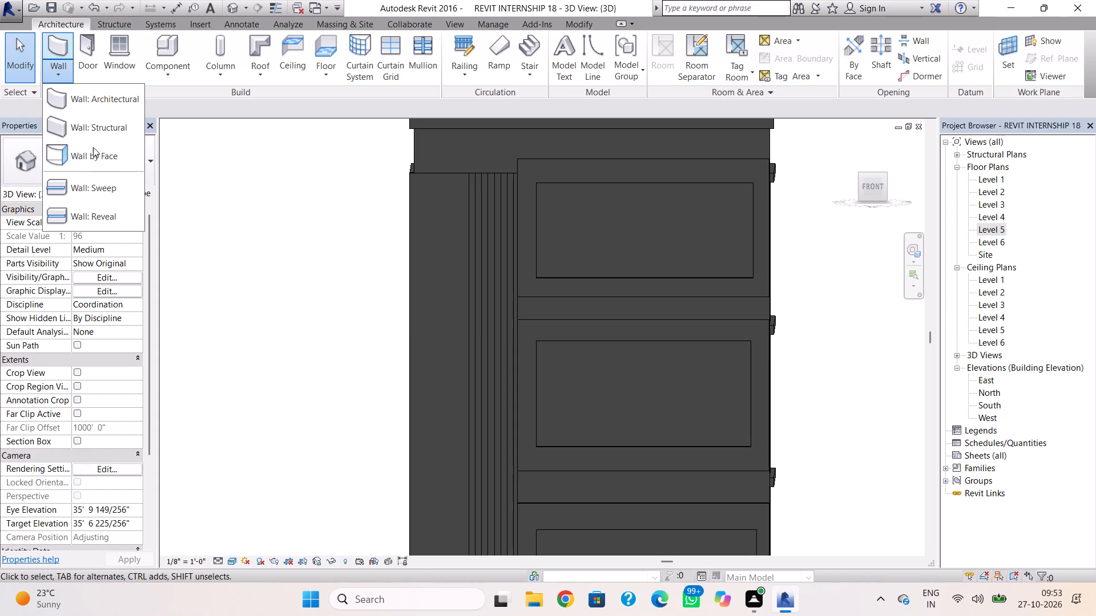
left_click(101, 188)
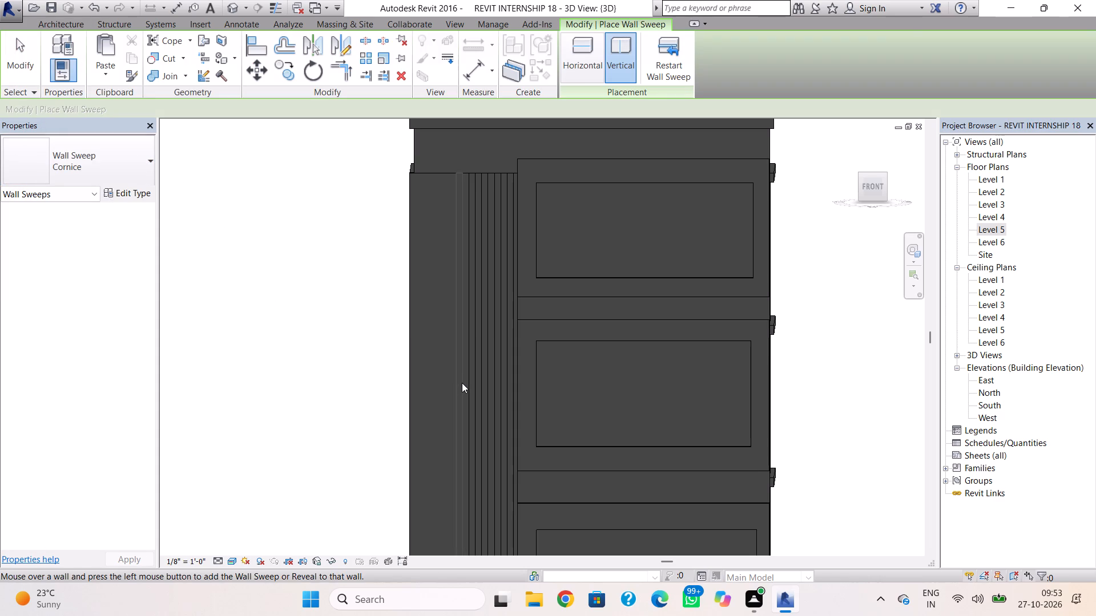
double_click(462, 383)
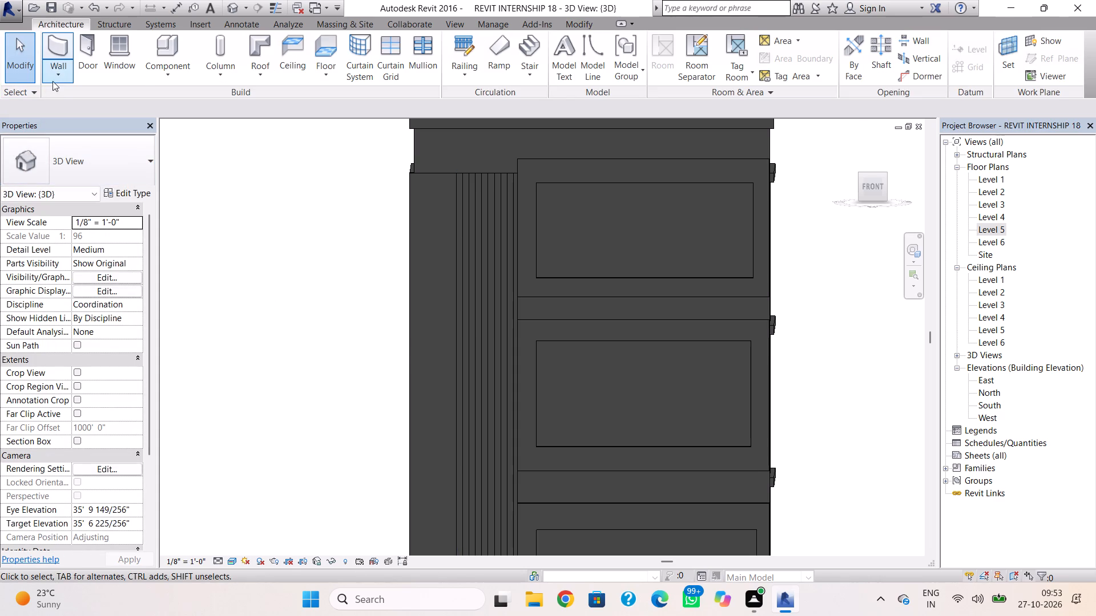
Continue the row with four more evenly spaced vertical Cornice sweeps, filling the tall narrow wall out to its outer edge.
left_click(55, 83)
left_click(84, 194)
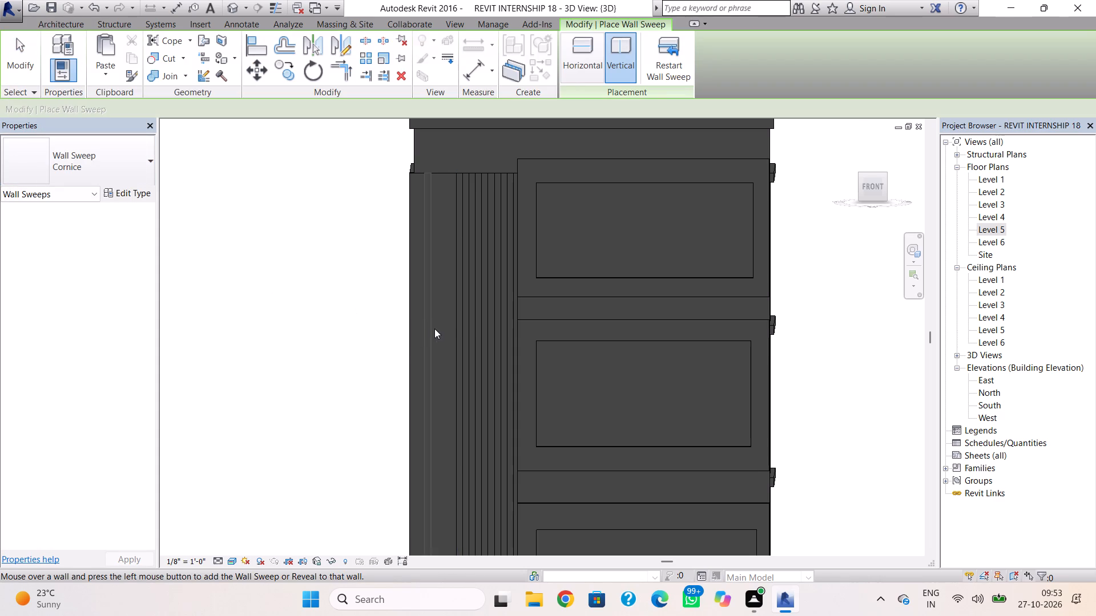
double_click(450, 349)
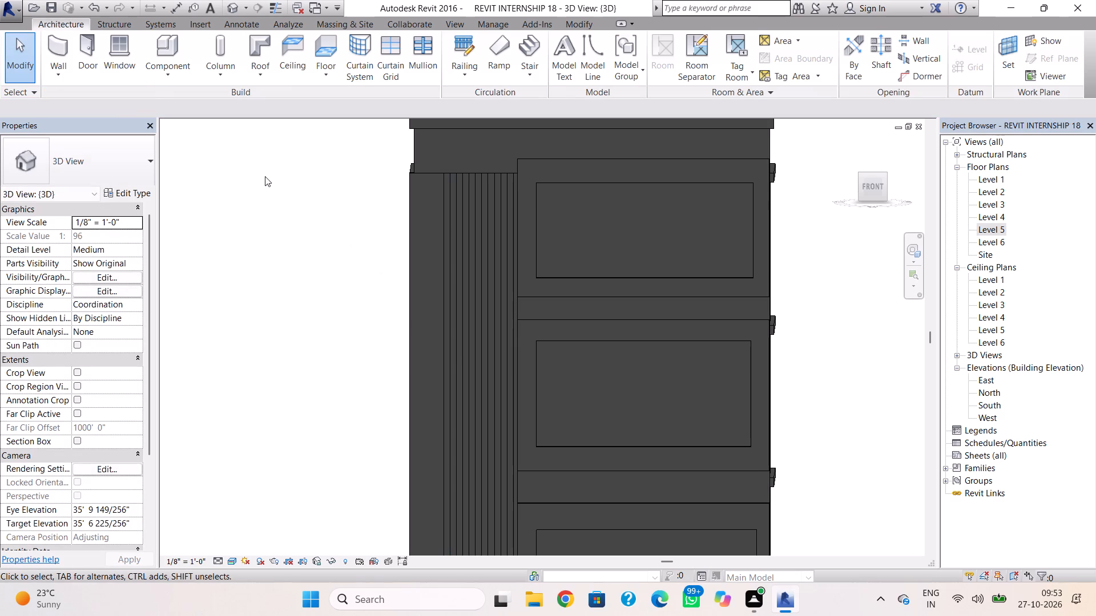
left_click(67, 76)
left_click(102, 196)
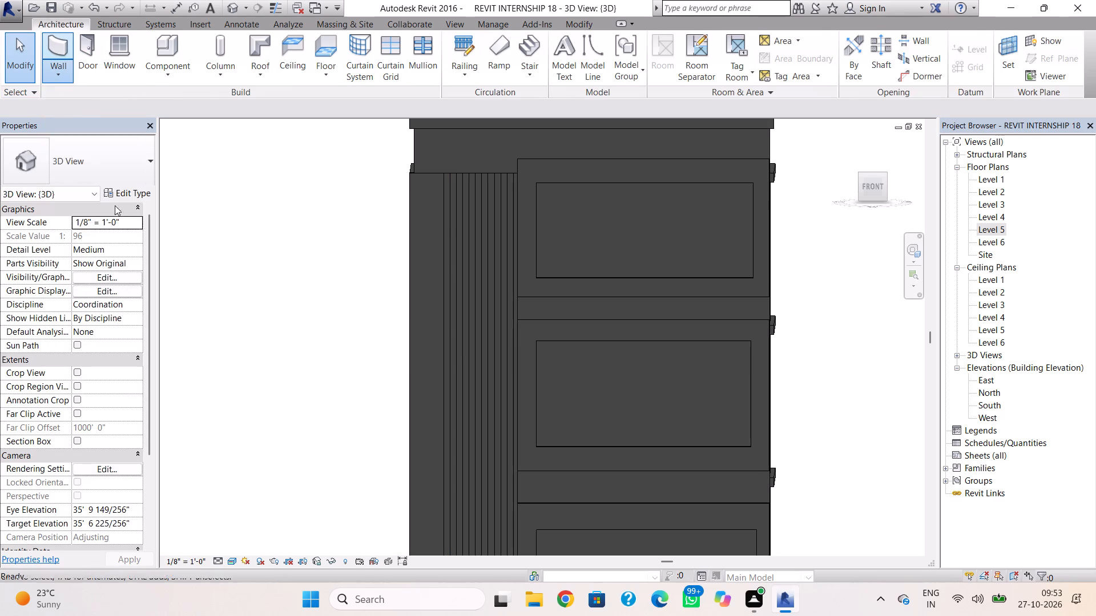
double_click(437, 334)
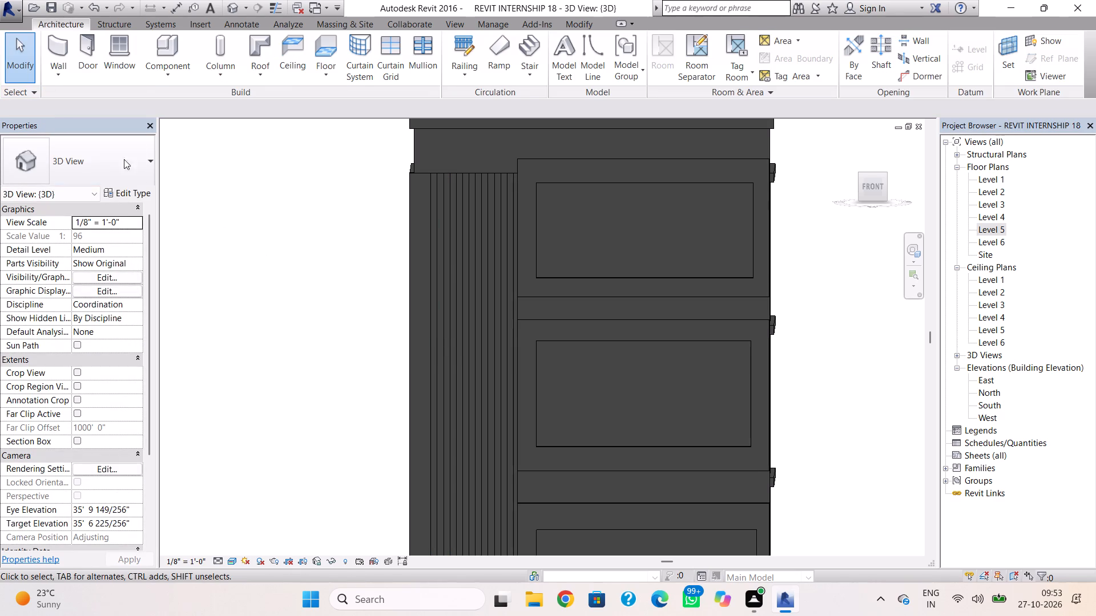
left_click(68, 79)
left_click(99, 183)
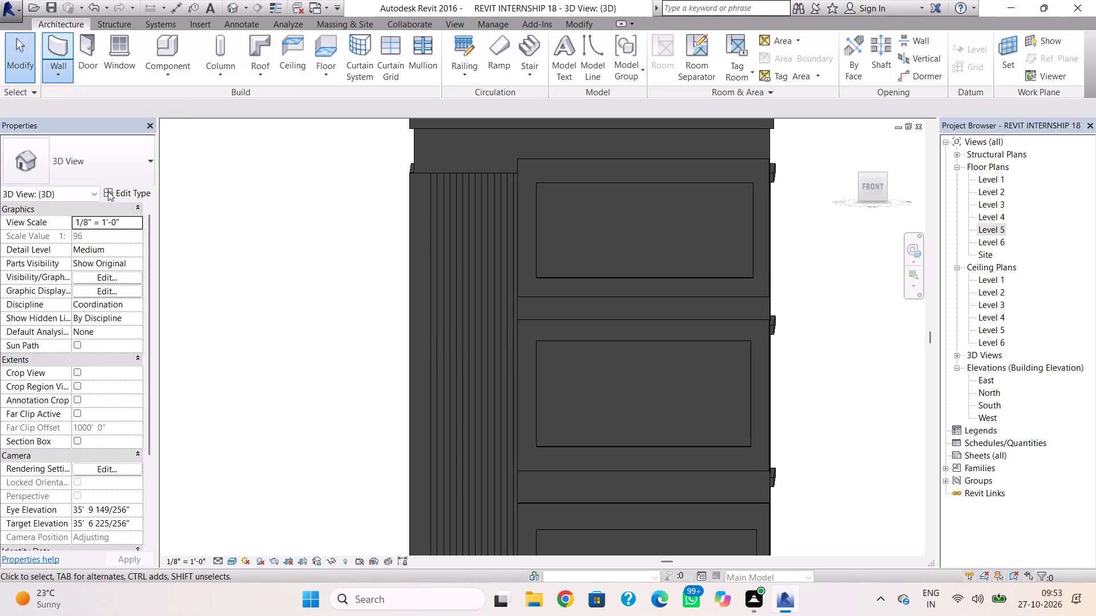
double_click(422, 319)
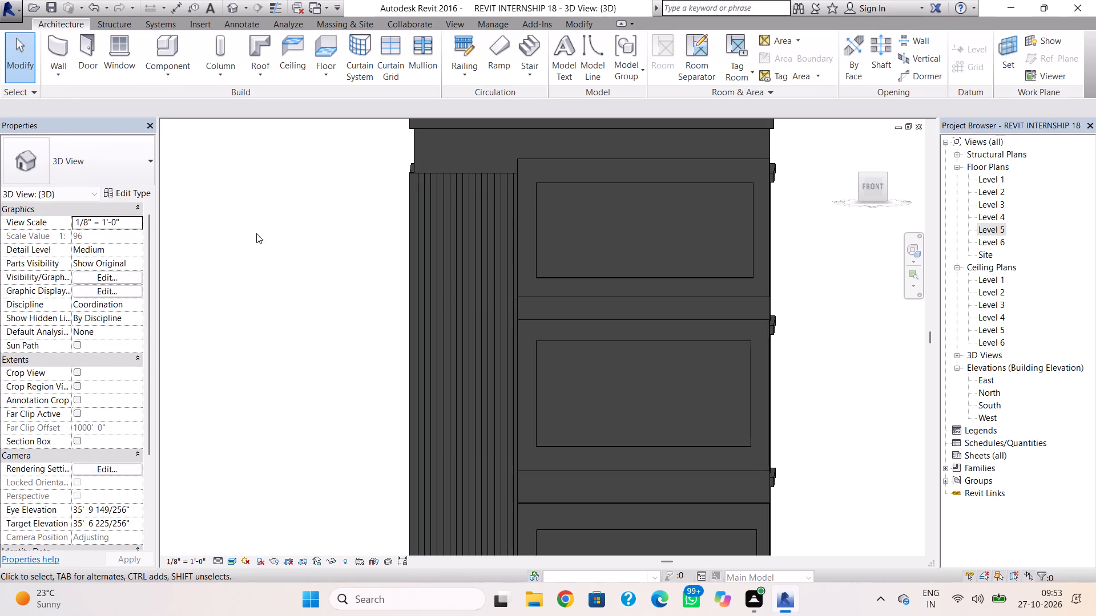
left_click(58, 82)
left_click(70, 191)
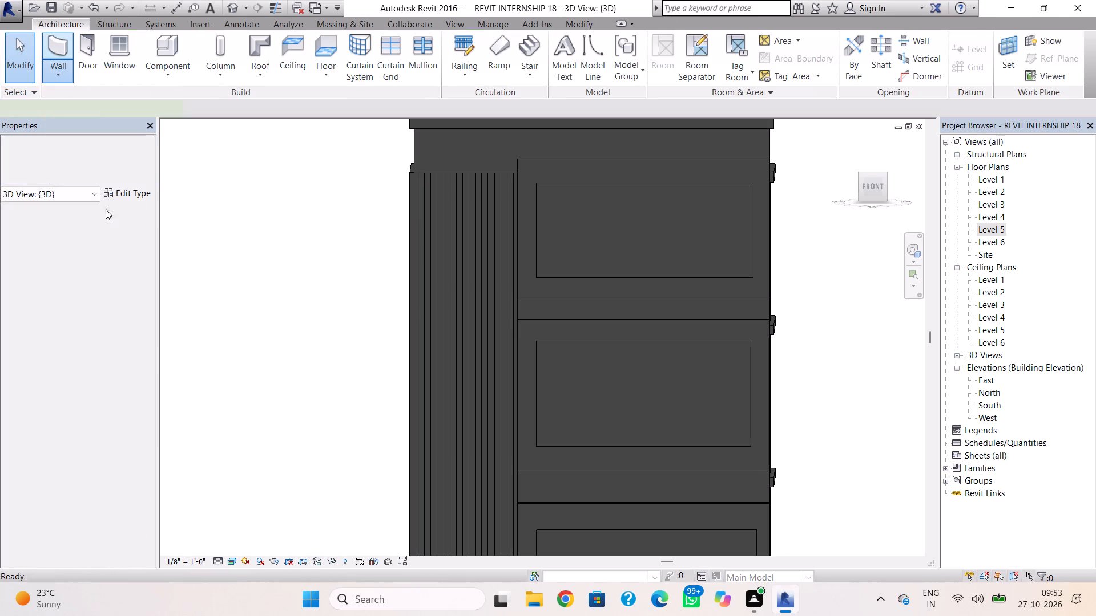
double_click(417, 303)
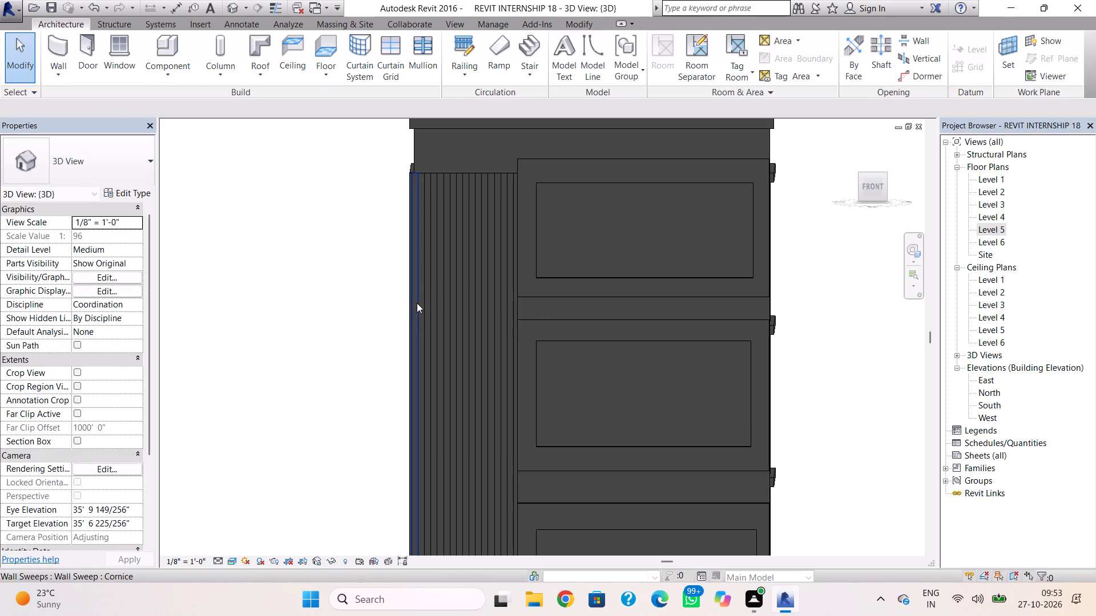
key("Escape")
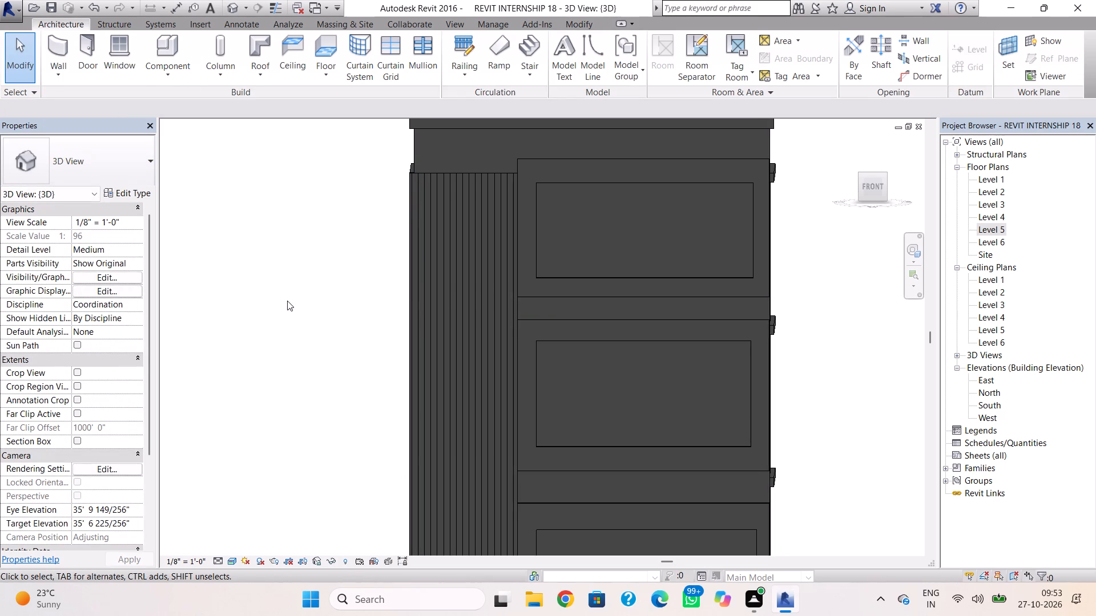
Stretch the top of the ribbed Generic - 5" wall slightly upward, to a top offset of about 25' 9".
right_click_drag(287, 301, 241, 281, "shift")
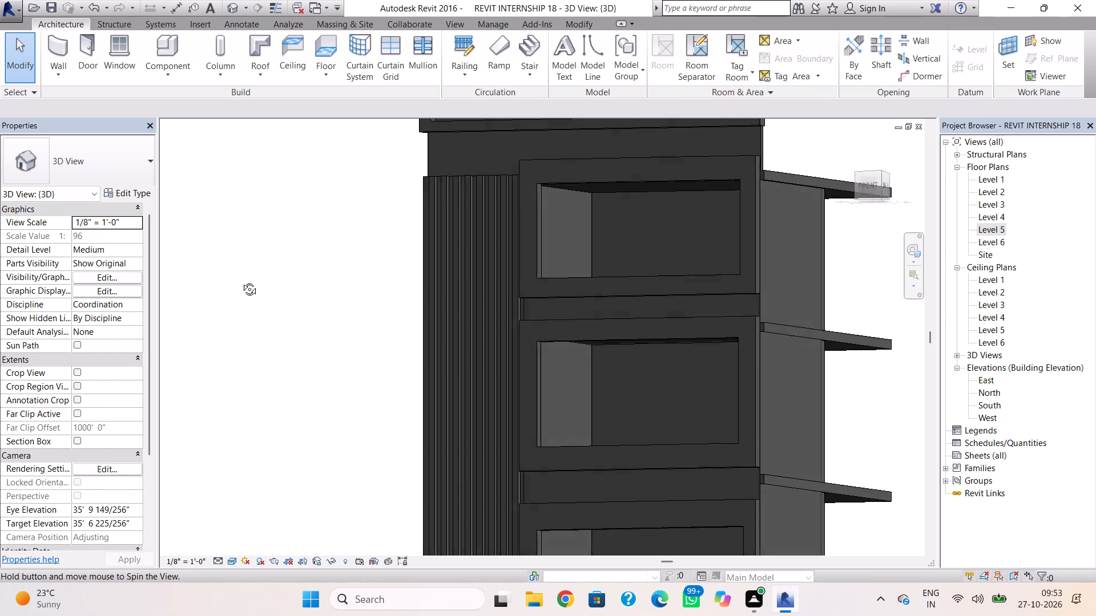
right_click_drag(241, 281, 281, 335, "shift")
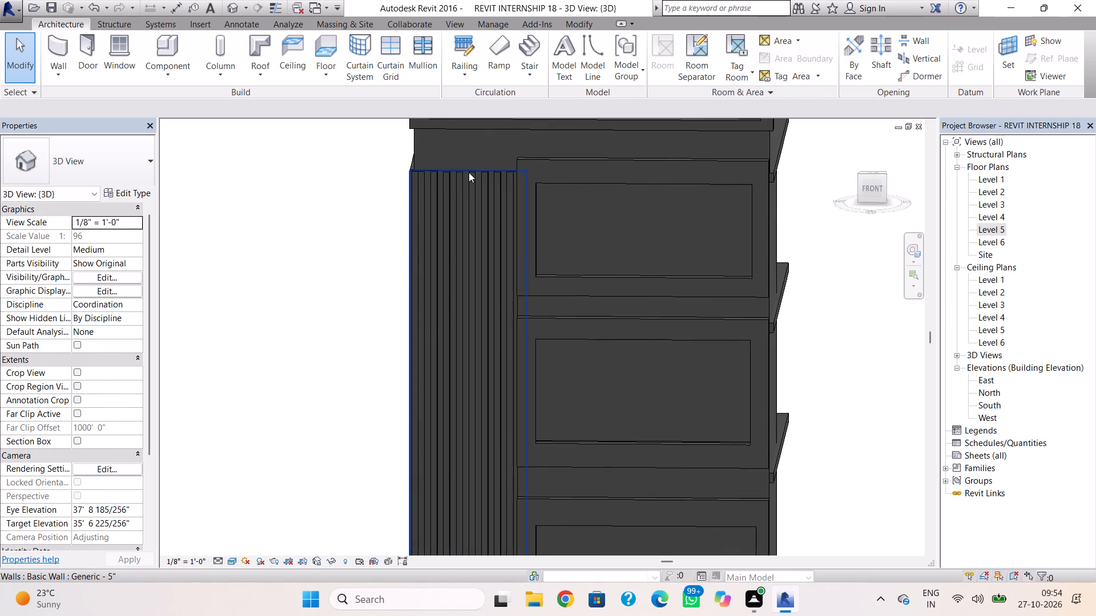
left_click(469, 172)
scroll(470, 168, "up", 3)
left_click_drag(465, 165, 468, 152)
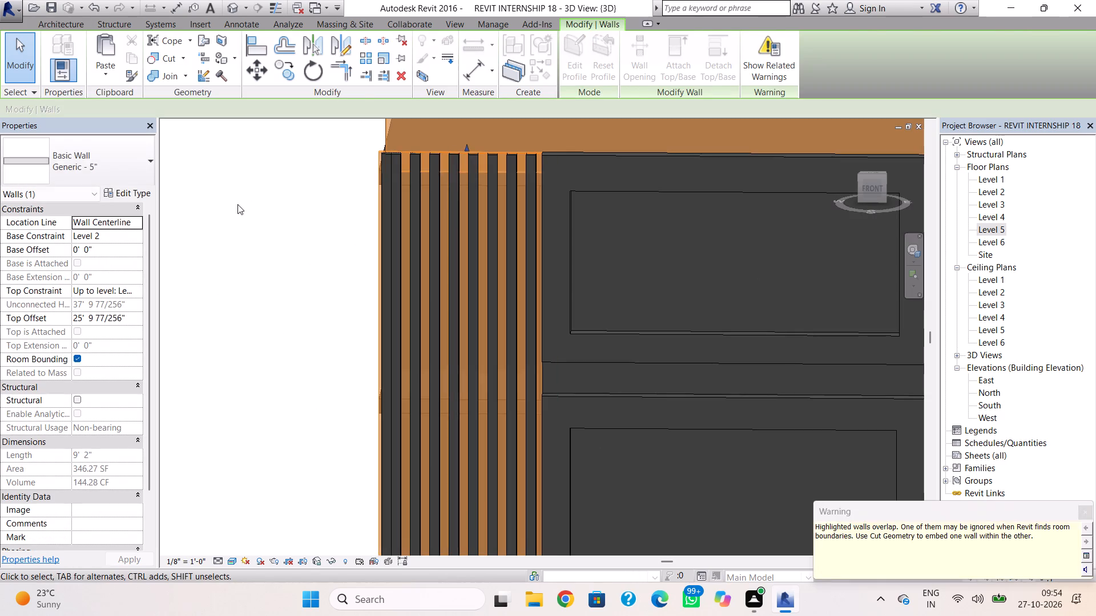
left_click(237, 204)
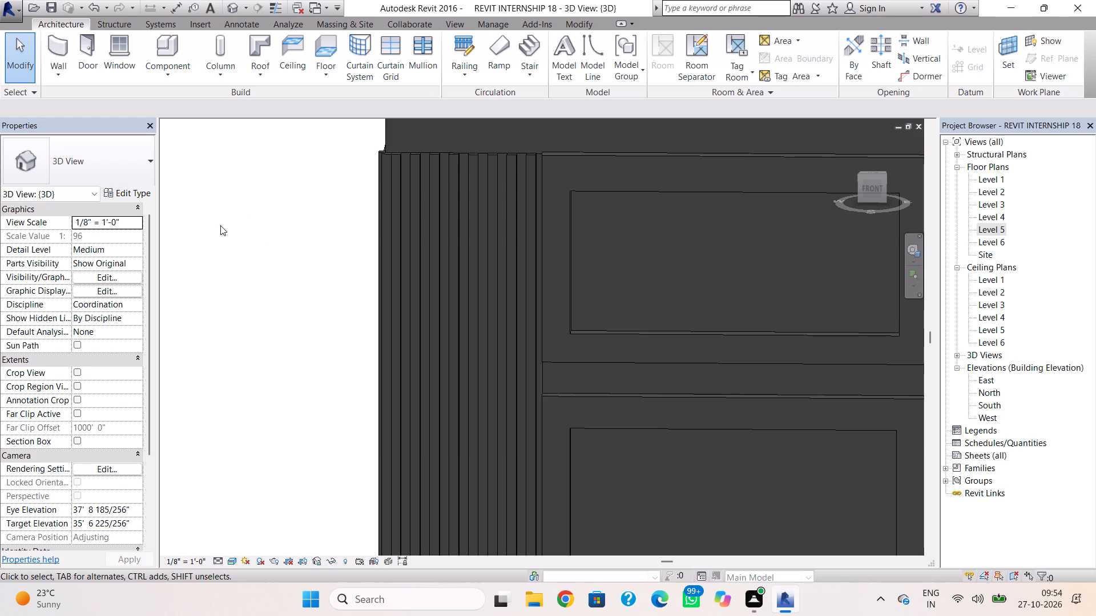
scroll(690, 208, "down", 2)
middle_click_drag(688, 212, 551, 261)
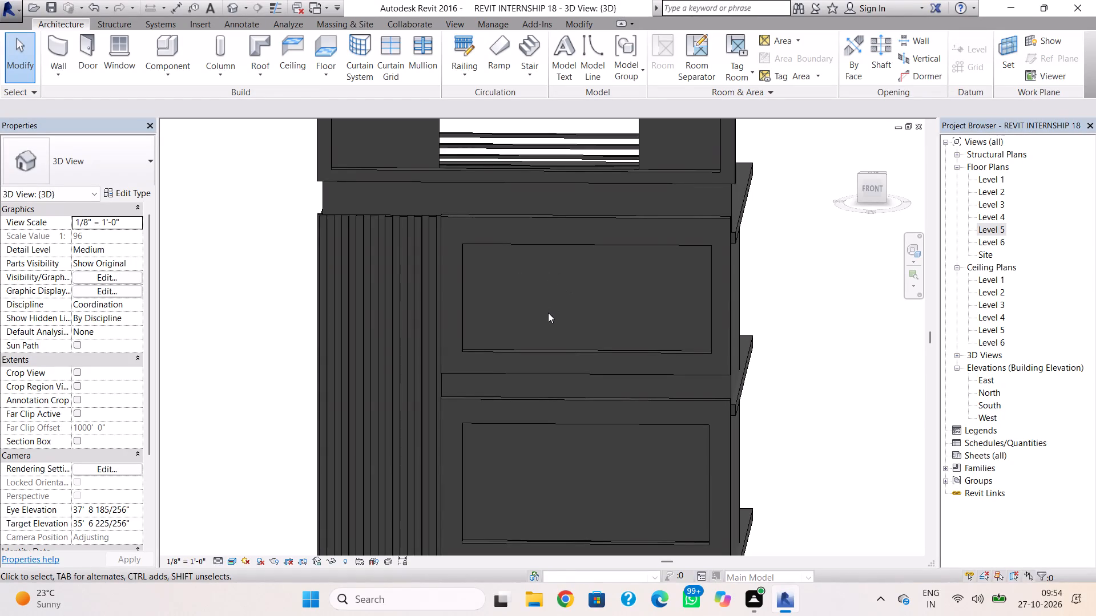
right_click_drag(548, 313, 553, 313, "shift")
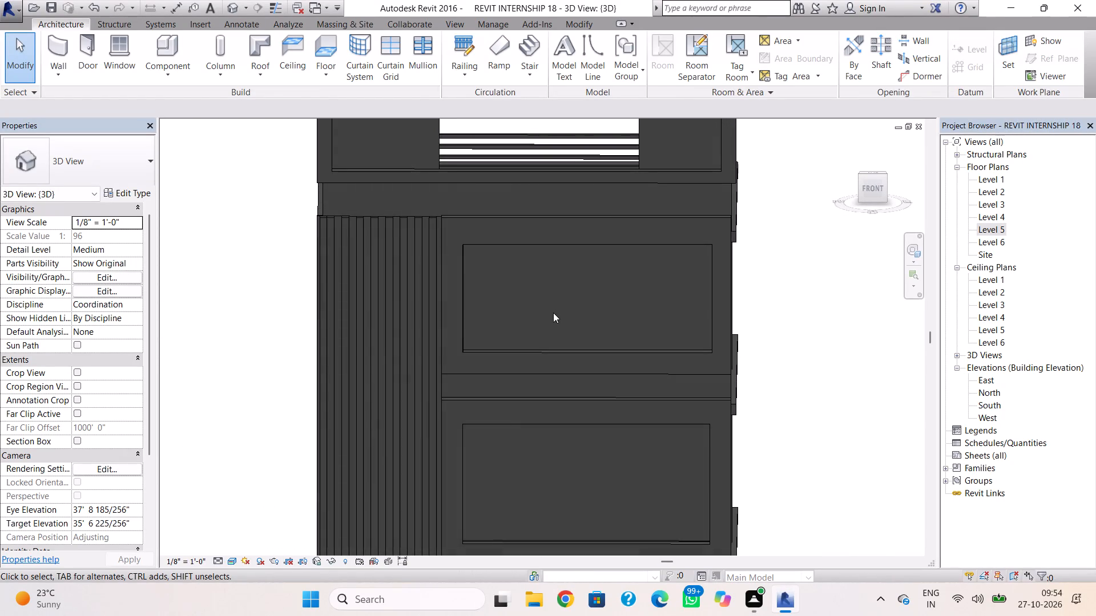
Load the Door-Single-Panel family from the Doors folder of the US Imperial library.
left_click(83, 59)
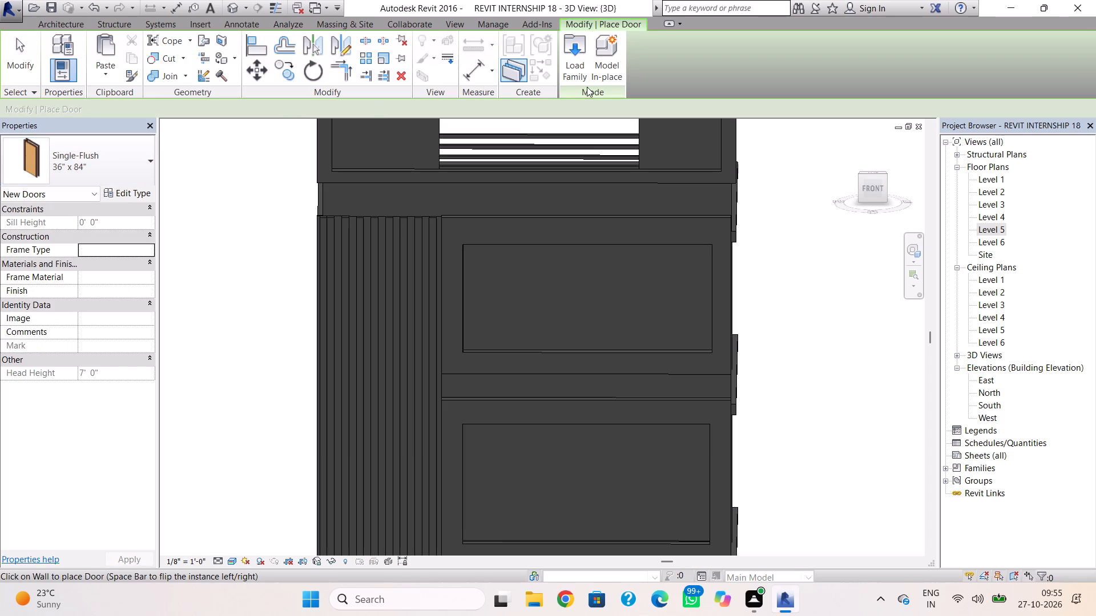
left_click(578, 56)
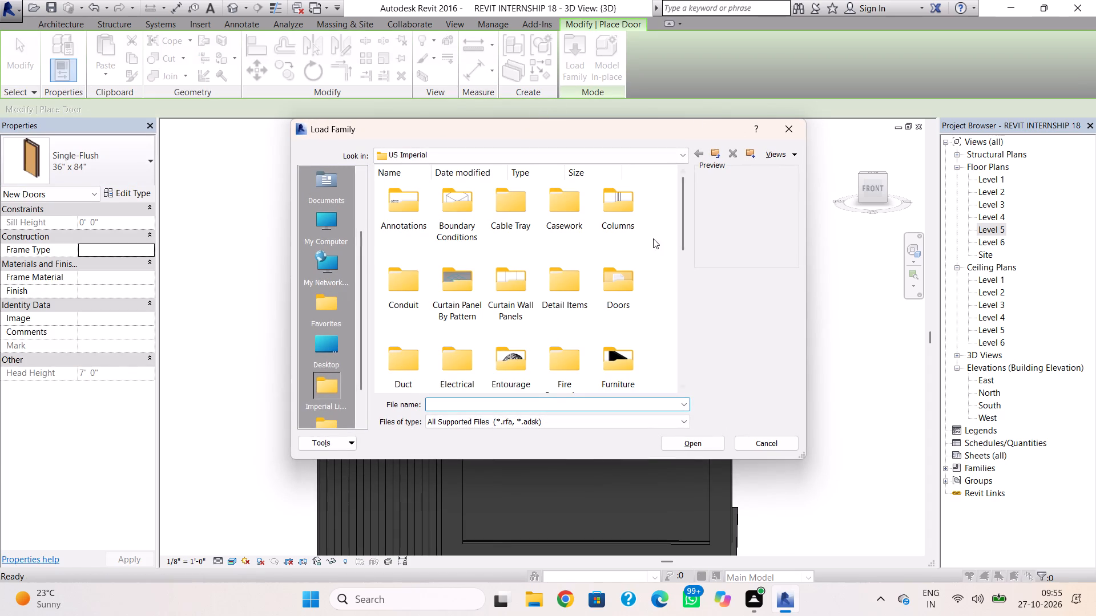
double_click(623, 277)
left_click(623, 278)
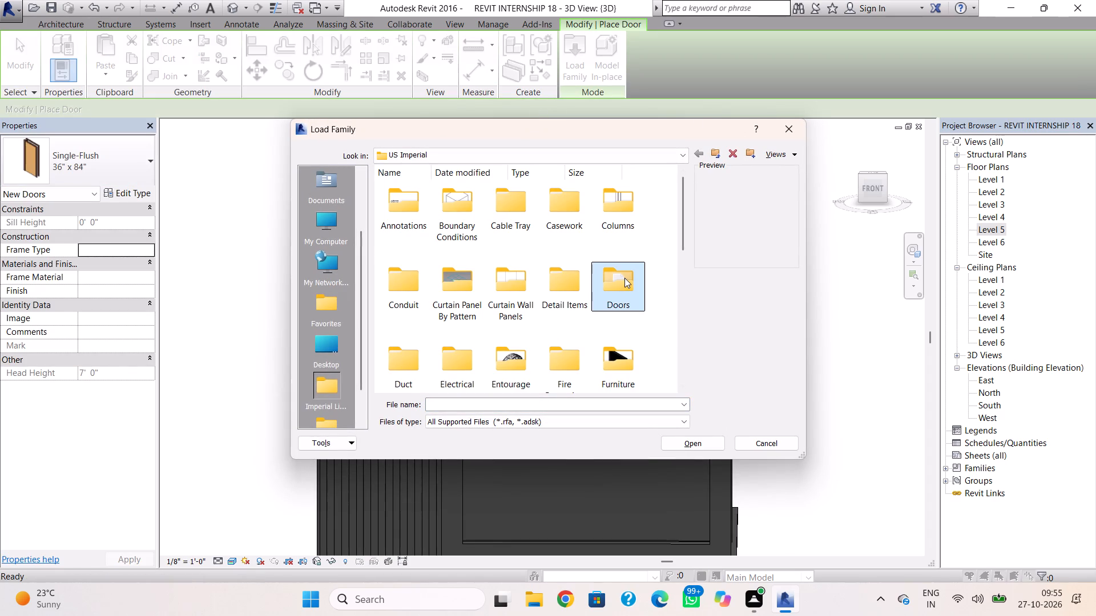
double_click(623, 278)
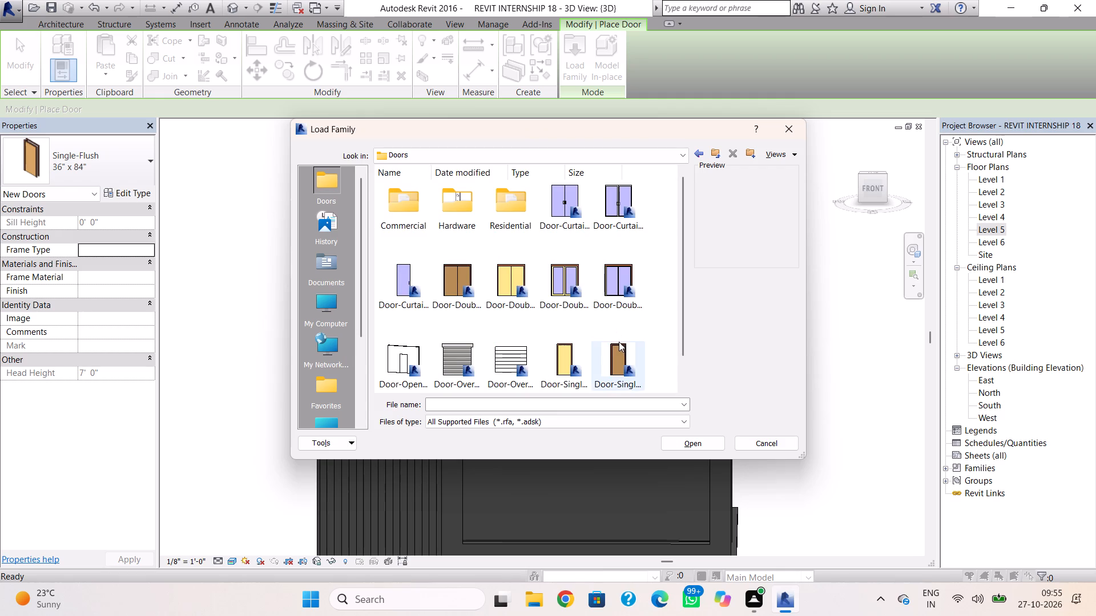
left_click(619, 342)
left_click(675, 441)
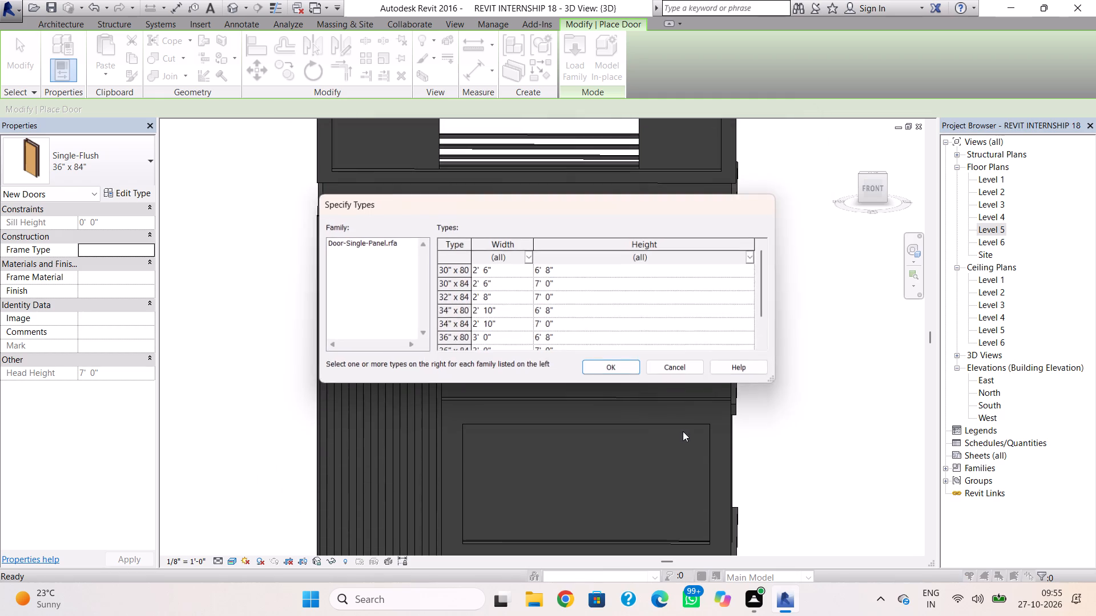
left_click(634, 374)
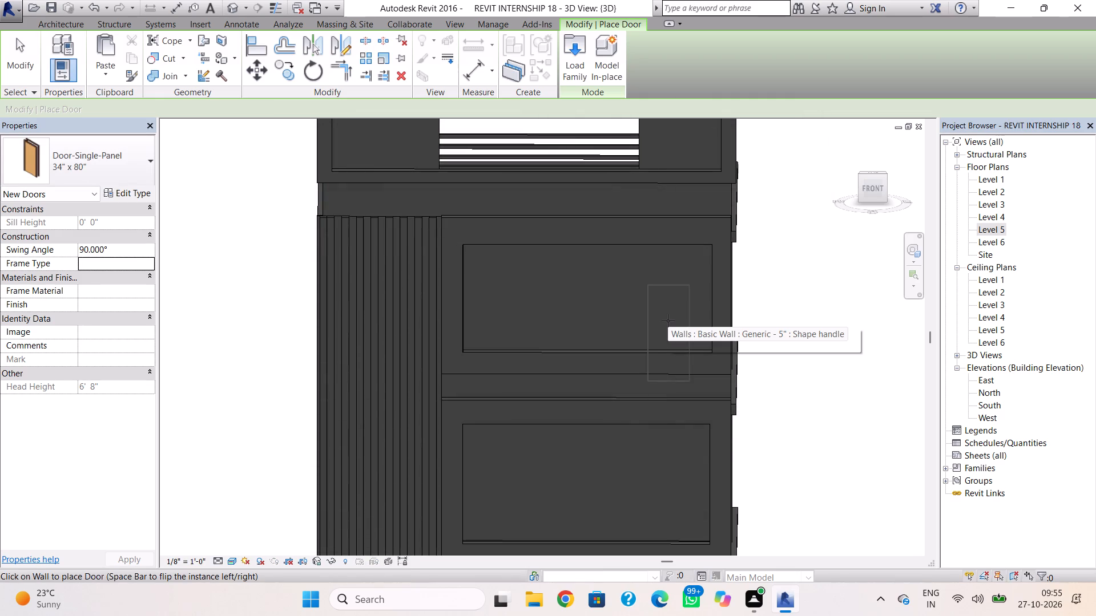
Place a 34" x 80" Door-Single-Panel on the wall behind each of the three stacked frames, aligned vertically near the end away from the ribbed wall.
left_click(674, 318)
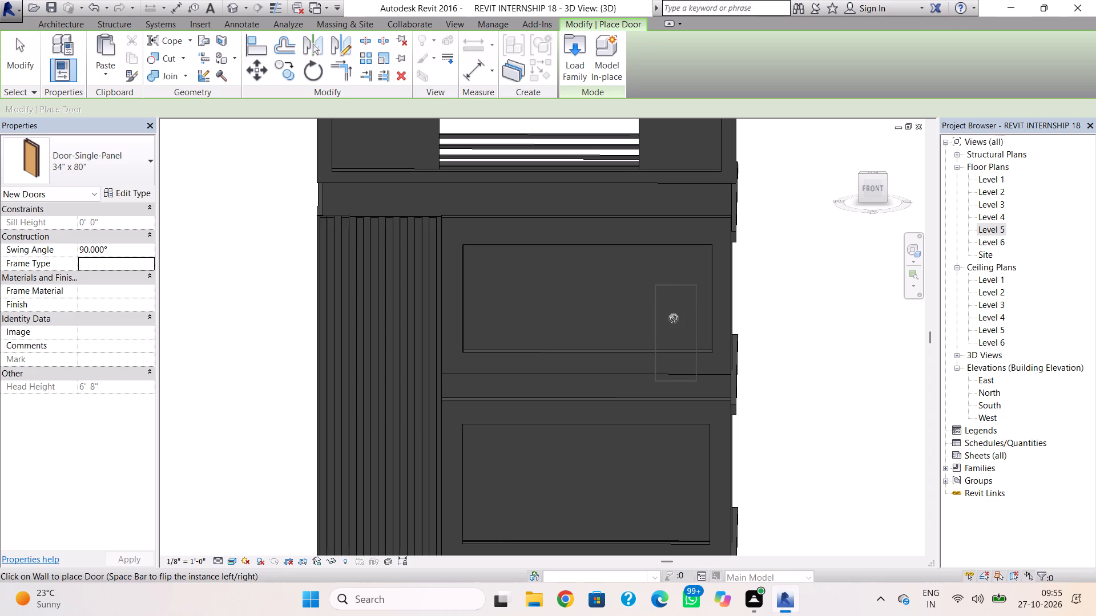
scroll(668, 499, "down", 2)
middle_click_drag(668, 499, 659, 443)
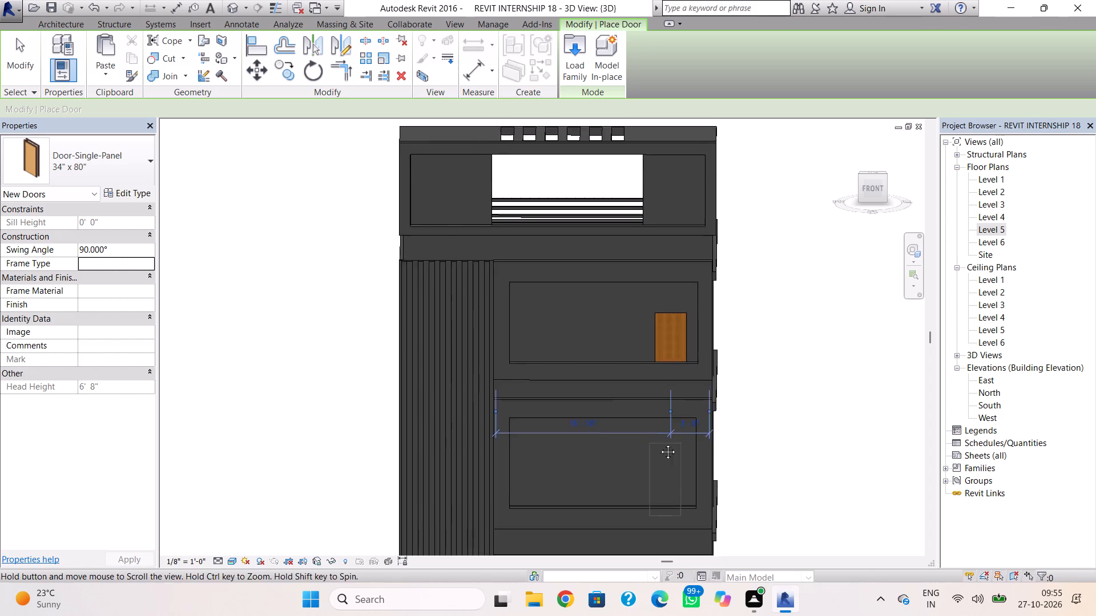
middle_click_drag(659, 443, 656, 401)
scroll(658, 399, "up", 1)
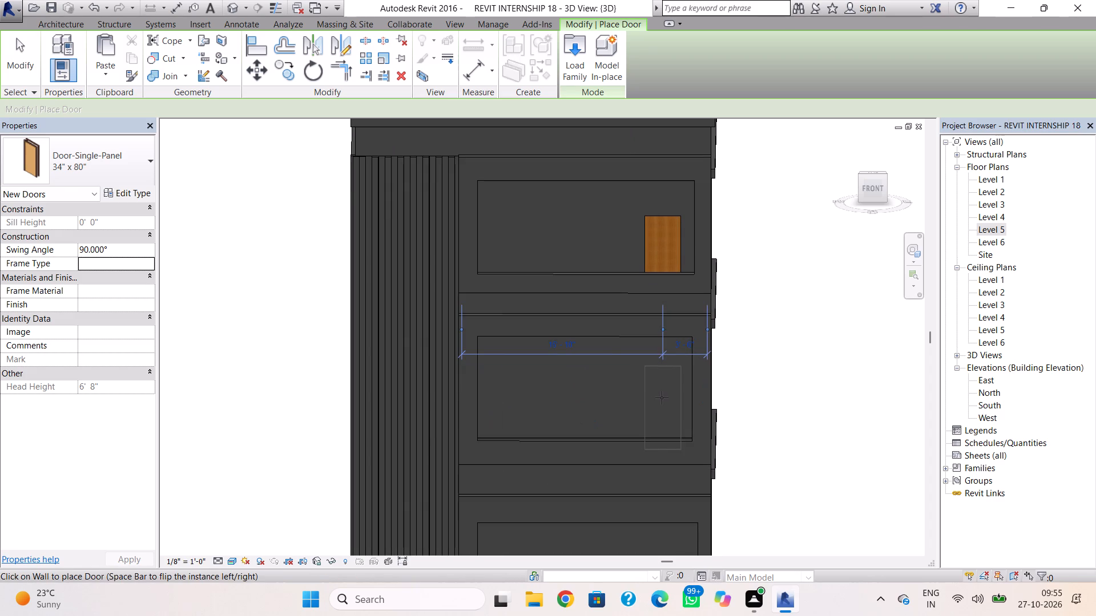
left_click(662, 398)
scroll(659, 435, "down", 3)
middle_click_drag(659, 429, 646, 349)
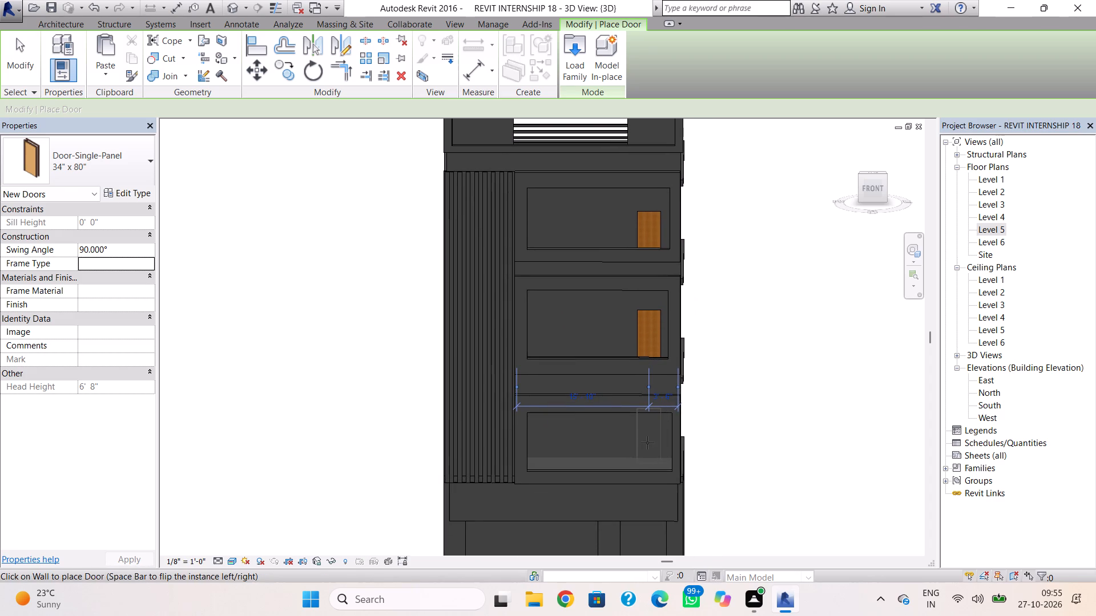
left_click(649, 448)
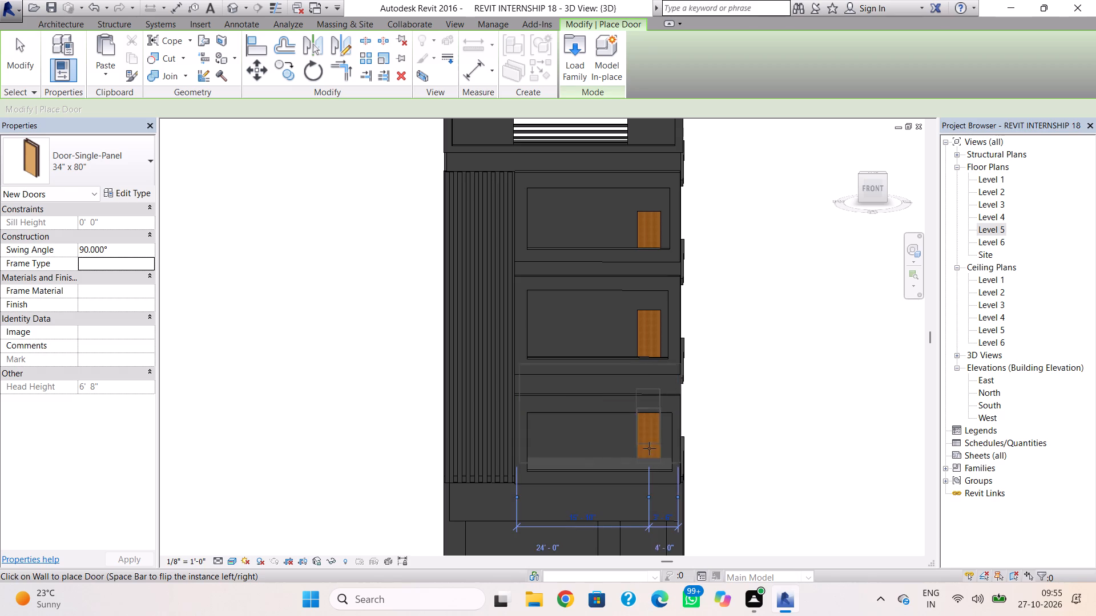
key("Escape")
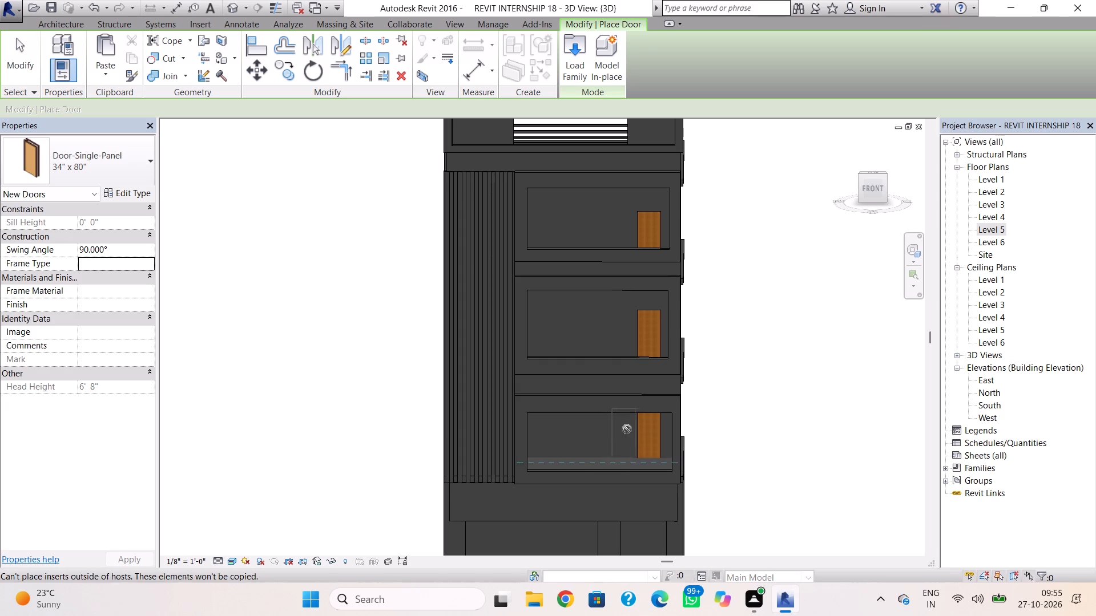
key("Escape")
Examine the three placed doors and the recessed walls behind the frames from the front, side and rear.
right_click_drag(723, 440, 627, 422, "shift")
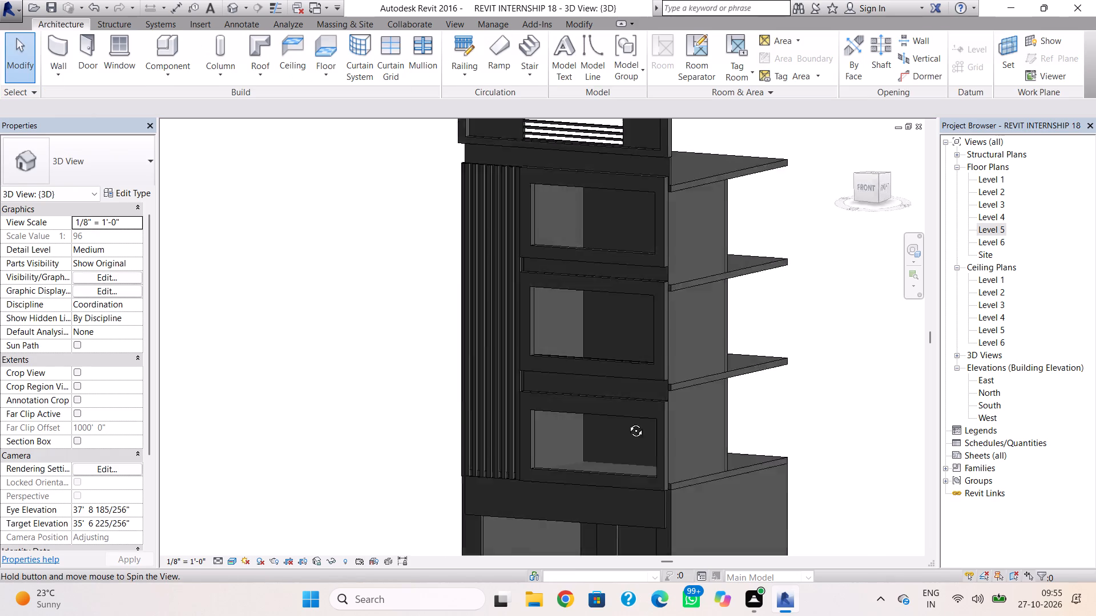
right_click_drag(627, 422, 736, 437, "shift")
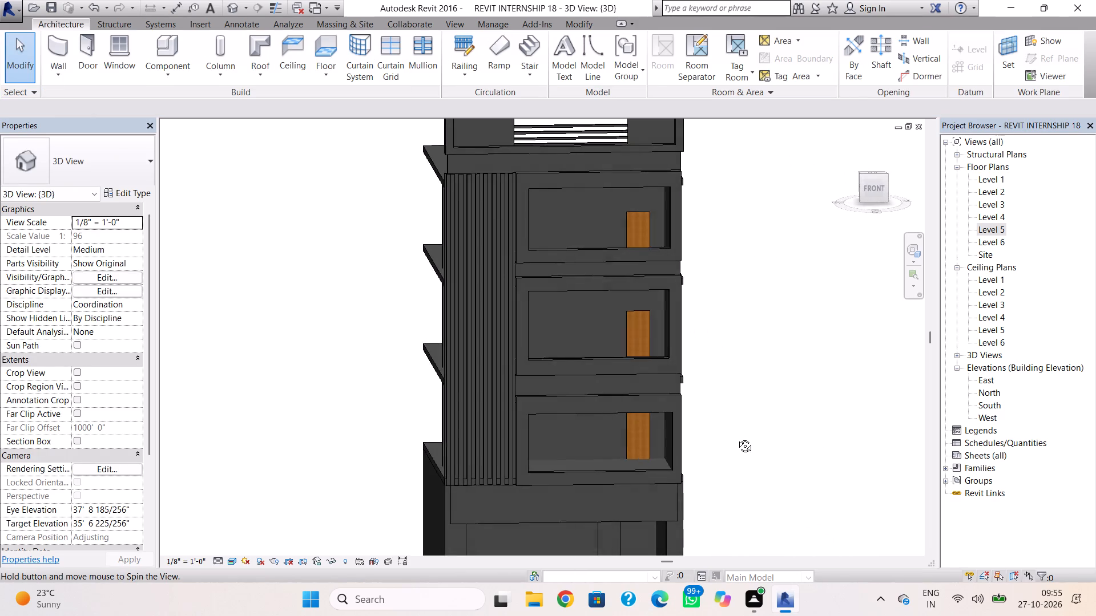
right_click_drag(736, 437, 732, 447, "shift")
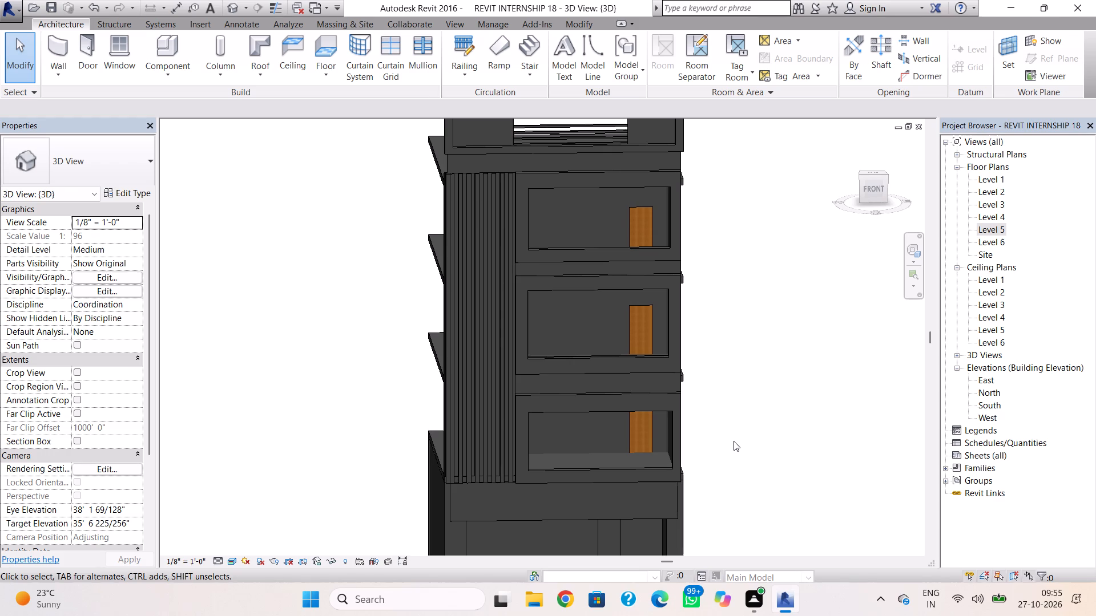
key("Escape")
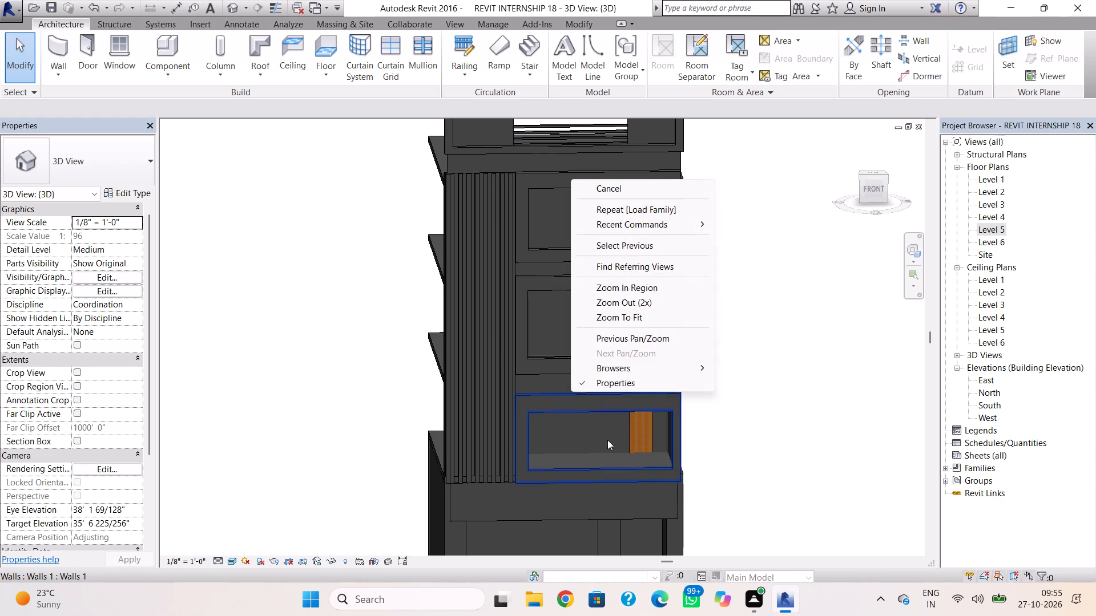
key("Escape")
right_click_drag(614, 445, 573, 423, "shift")
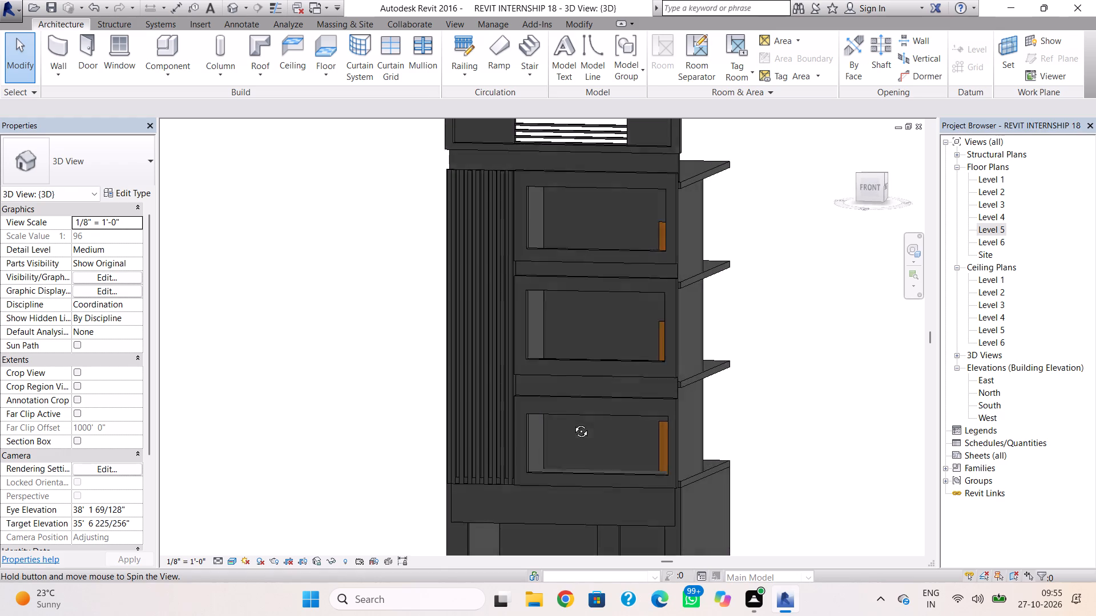
right_click_drag(573, 423, 397, 429, "shift")
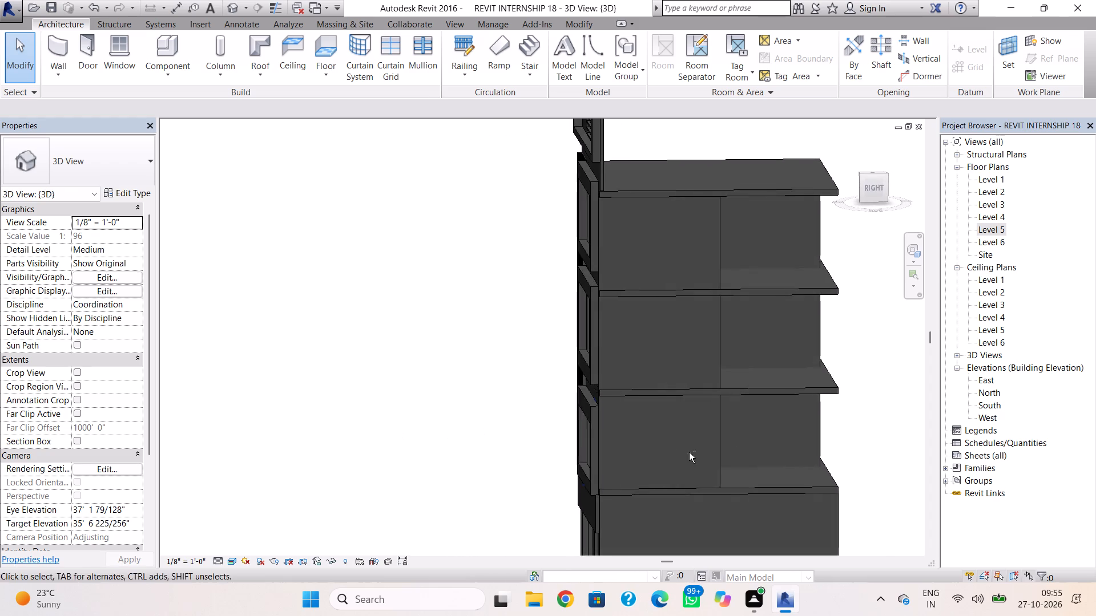
right_click_drag(756, 446, 663, 444, "shift")
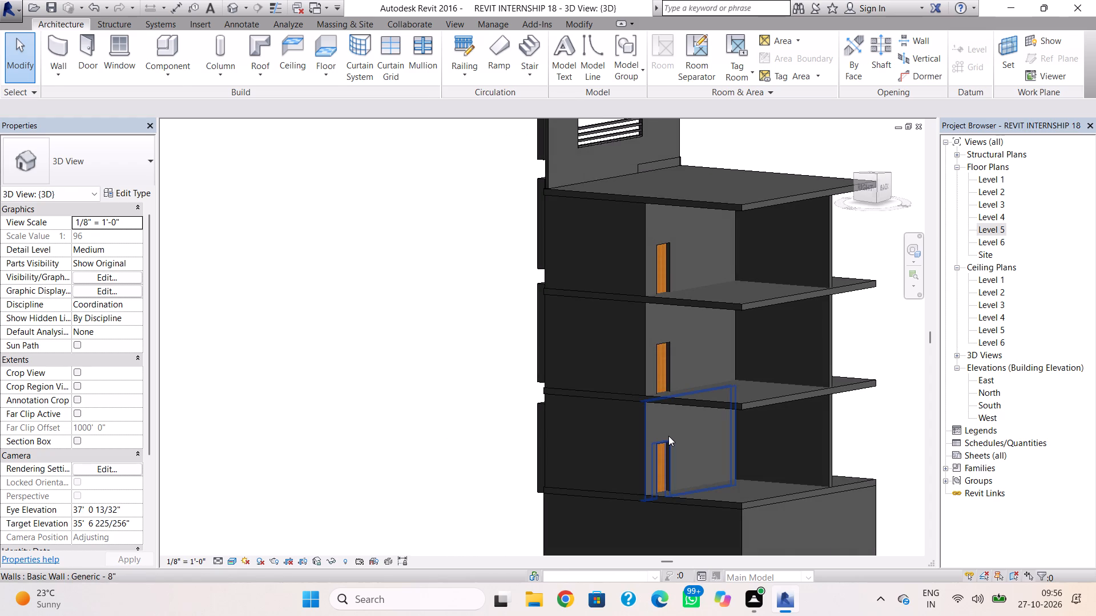
In the profile of the Level 2 Generic - 8" door wall, sketch a rectangular opening beside the door, about 12' 0 5/8" by 5' 6".
double_click(668, 436)
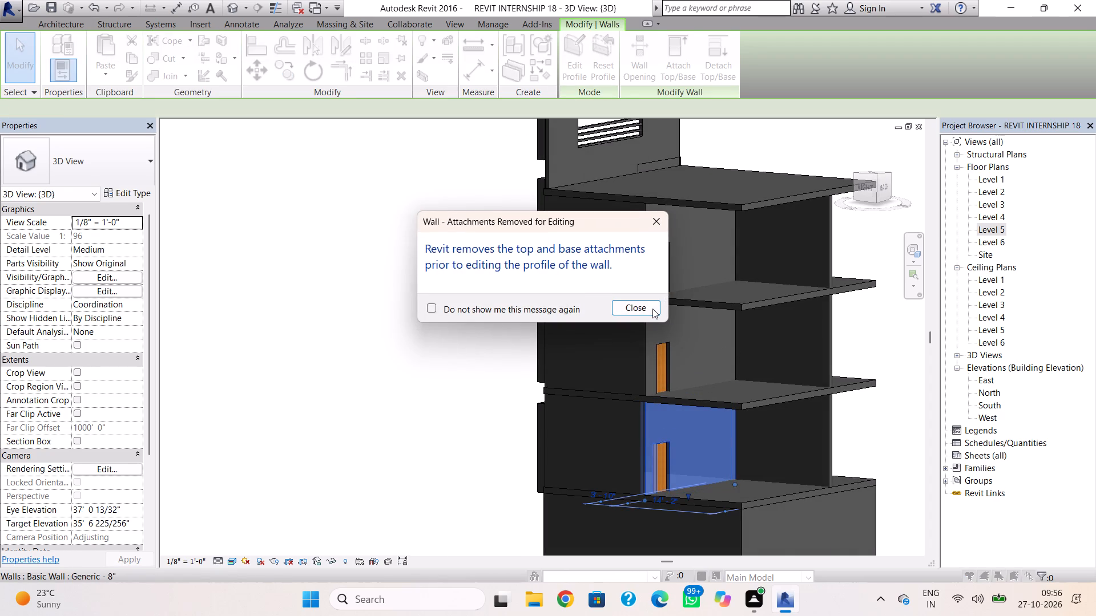
left_click(650, 307)
right_click_drag(505, 446, 806, 416, "shift")
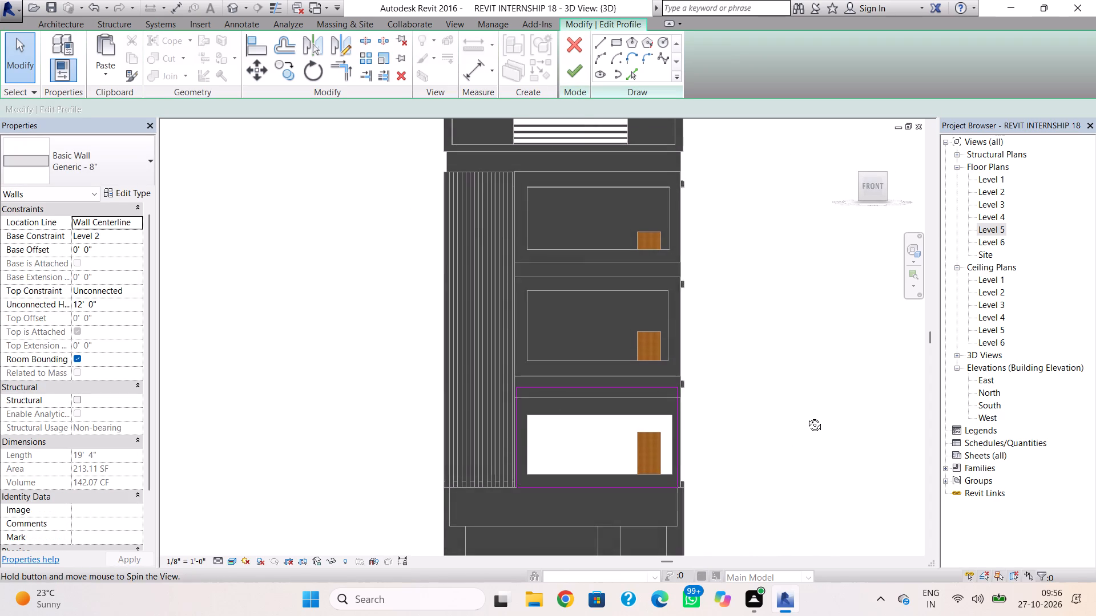
right_click_drag(806, 416, 804, 410, "shift")
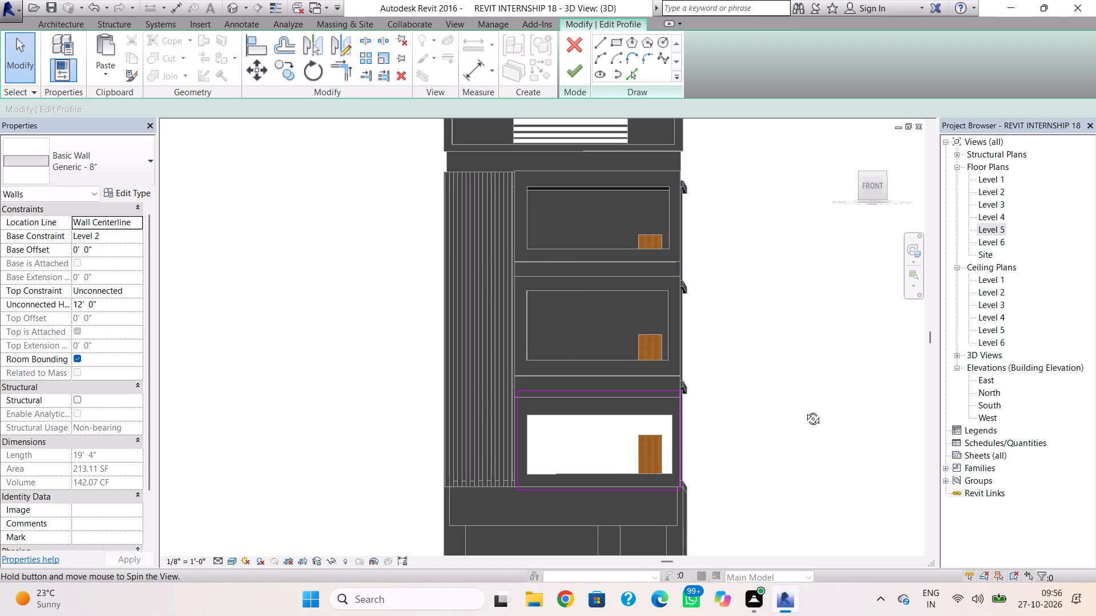
right_click_drag(804, 410, 805, 411, "shift")
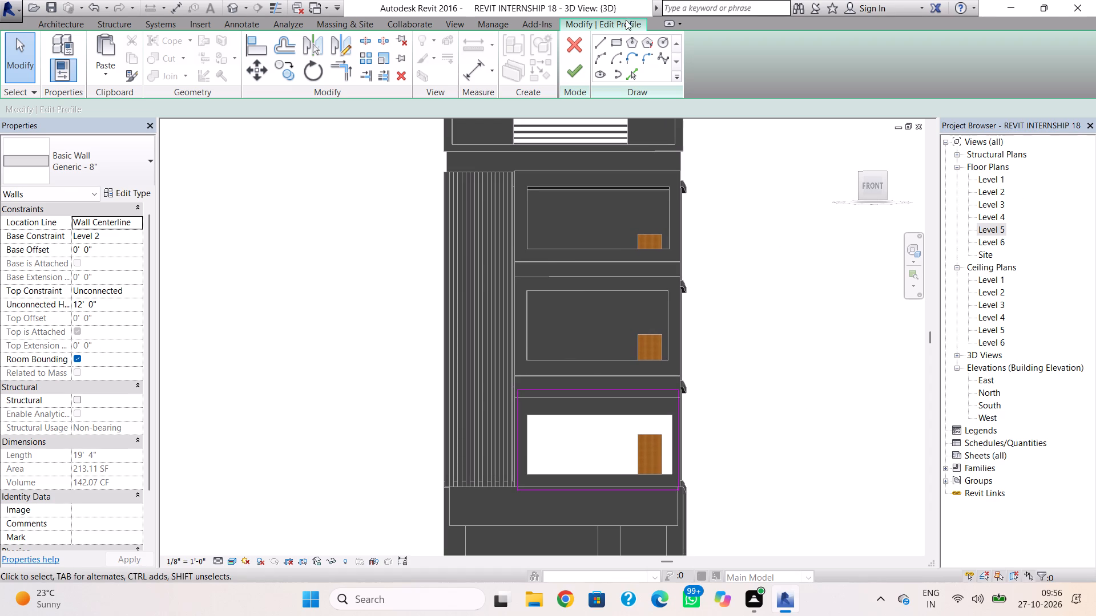
left_click(613, 44)
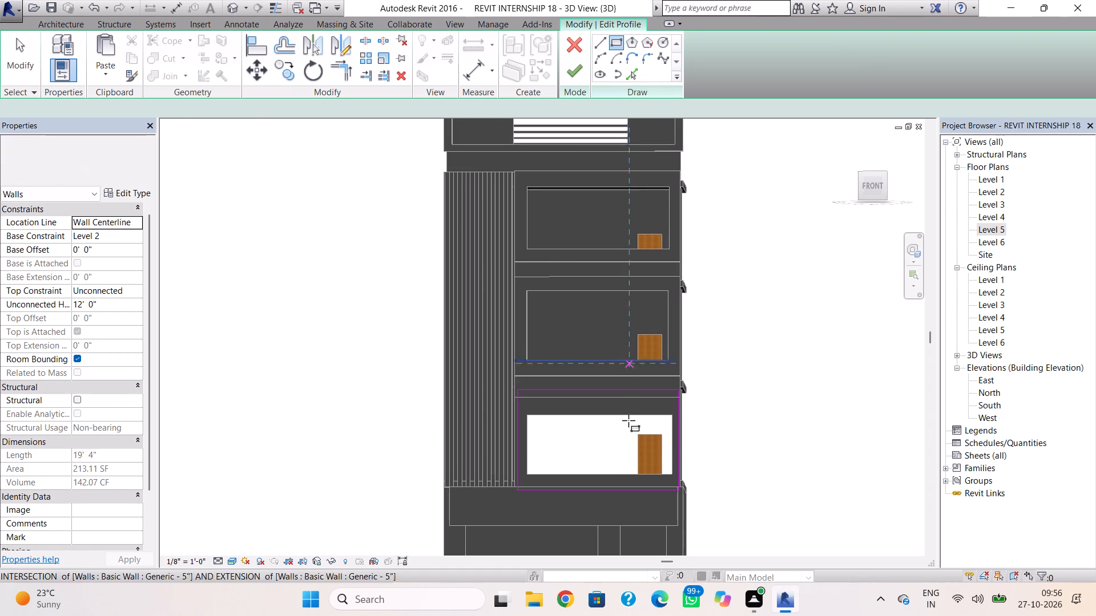
left_click(528, 431)
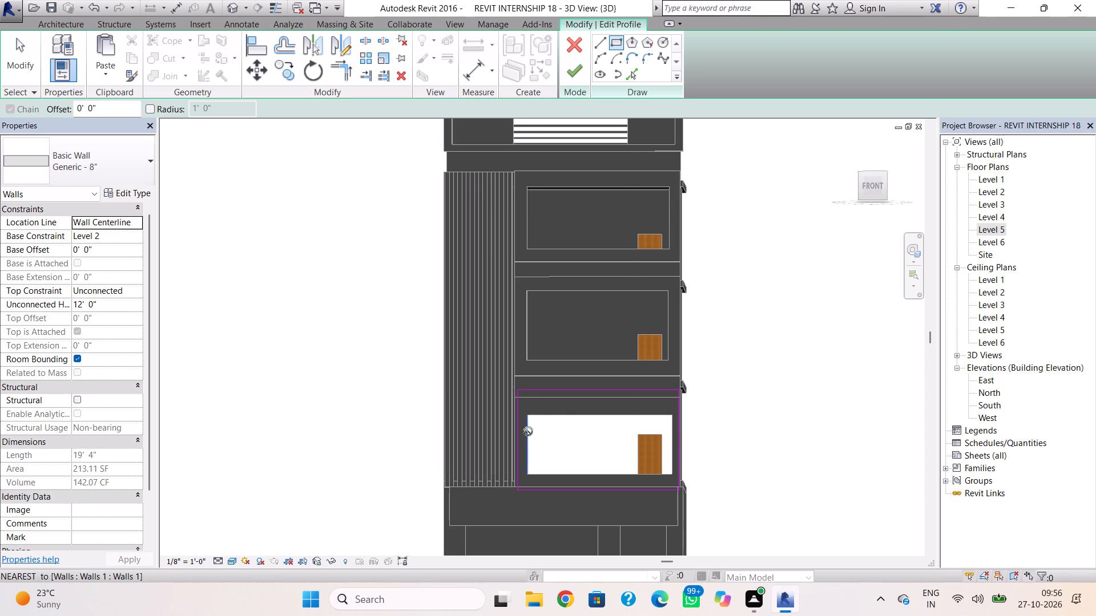
left_click(630, 477)
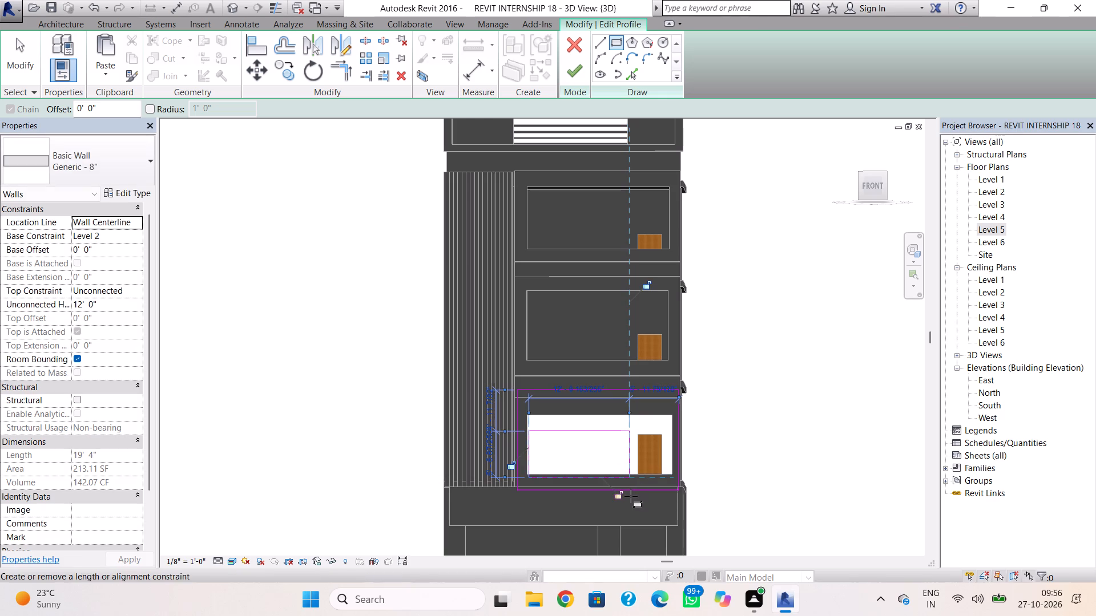
key("Escape")
key("Escape")
Nudge the opening's top and bottom edges slightly down and finish the wall profile.
left_click(602, 435)
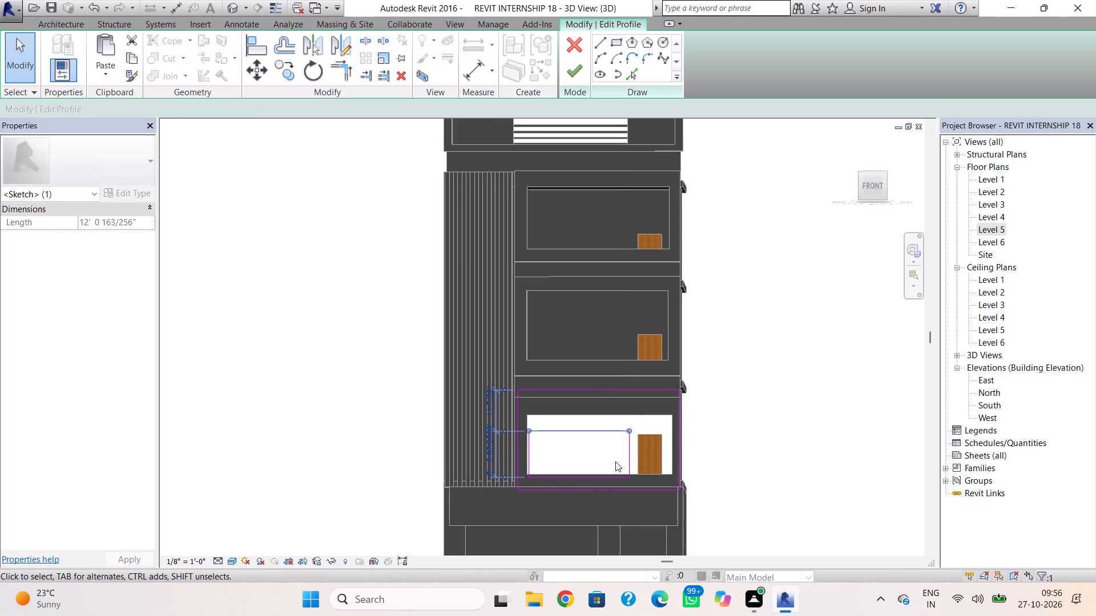
key("Down")
left_click(590, 476)
key("Down")
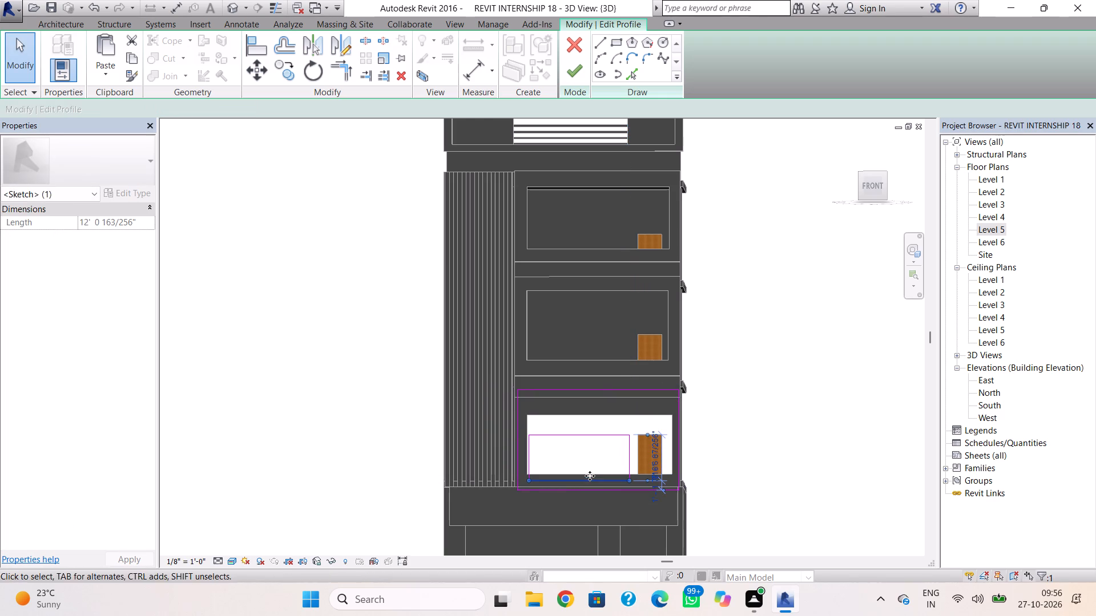
left_click(566, 64)
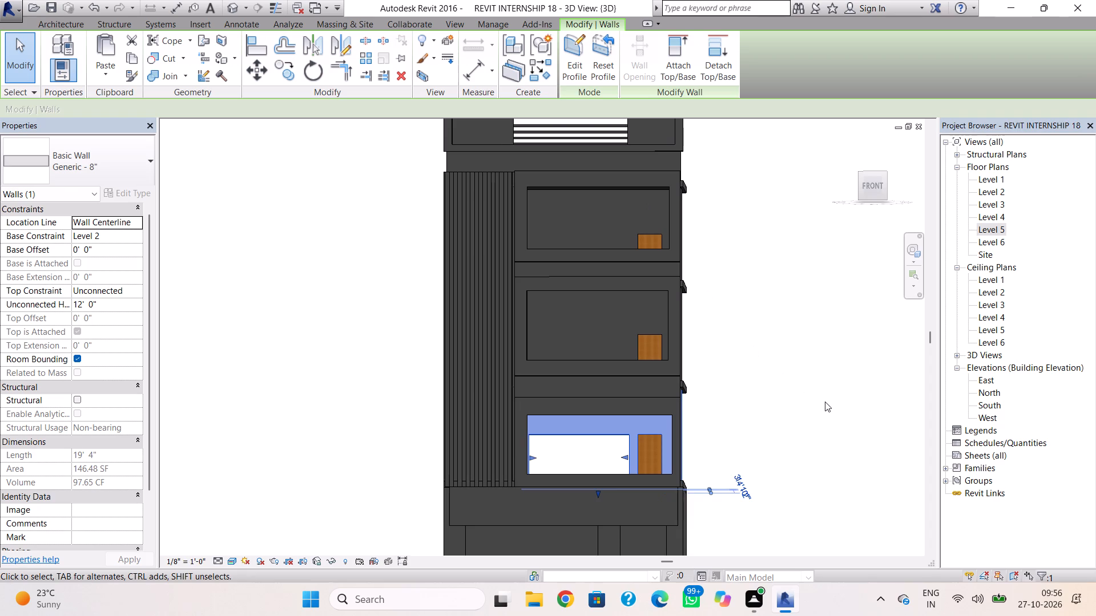
right_click_drag(823, 403, 830, 436, "shift")
key("Escape")
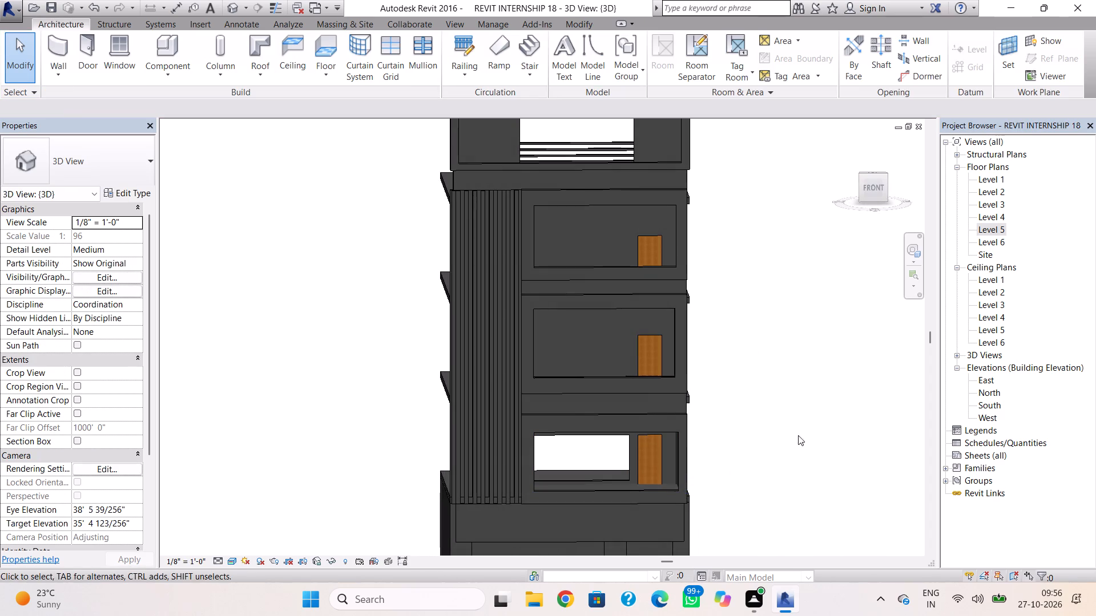
In the Level 2 door wall's profile, nudge the opening's side edge toward the door, about 12' 3 5/8" wide, lower its bottom edge and finish.
scroll(643, 481, "up", 4)
double_click(615, 477)
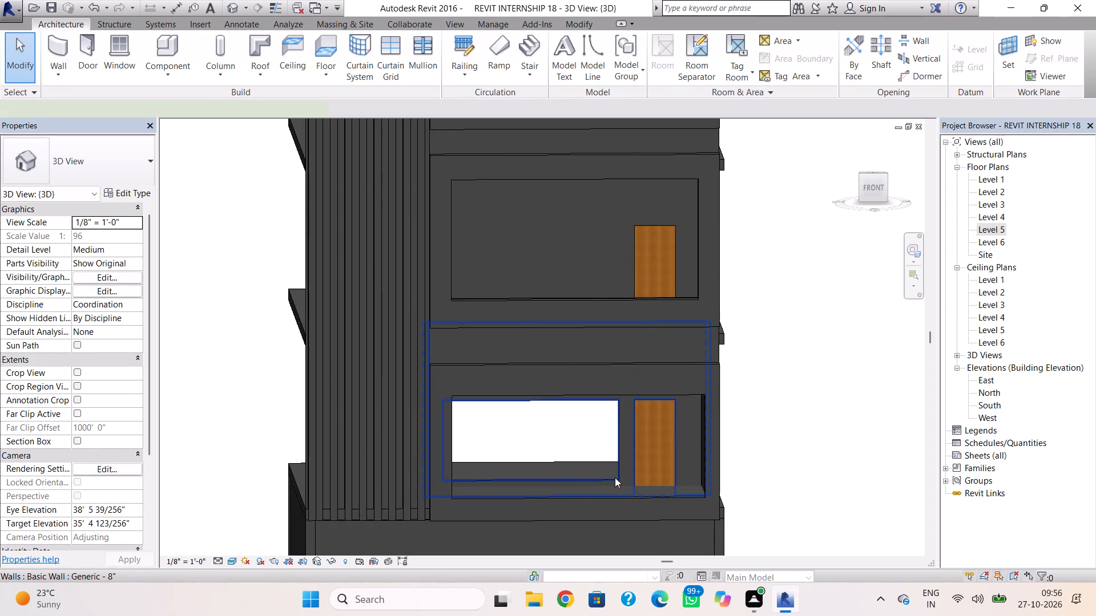
left_click(639, 309)
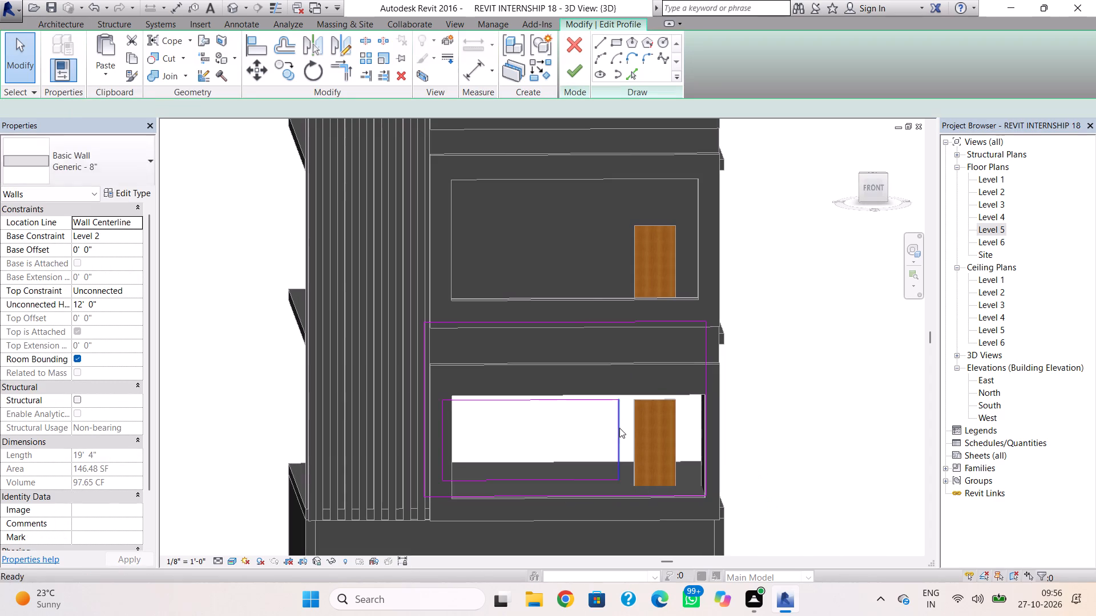
left_click(615, 436)
key("Right")
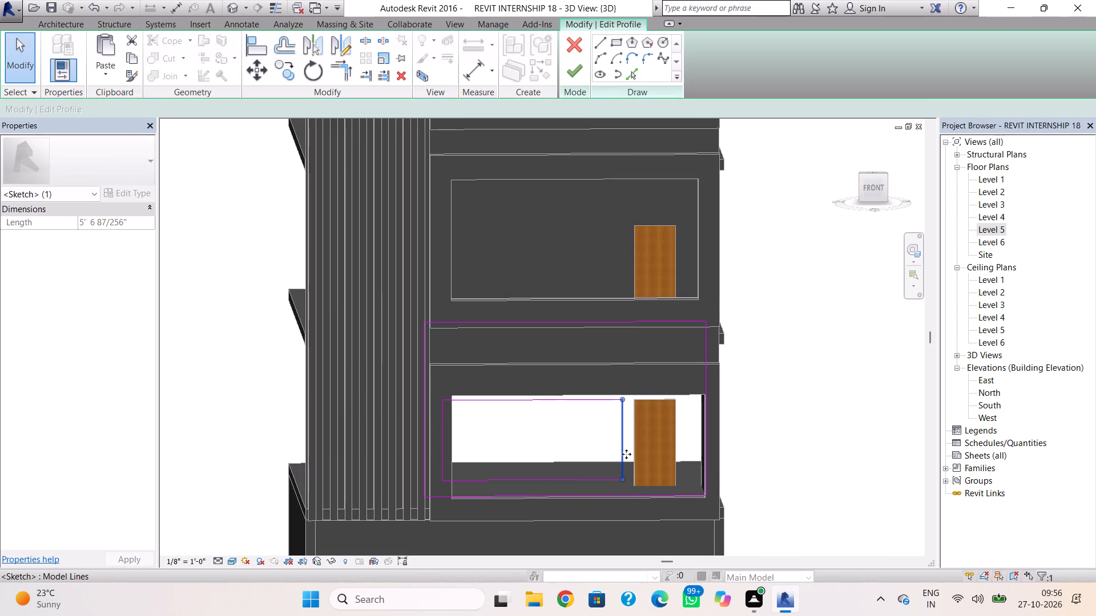
key("Down")
left_click(594, 478)
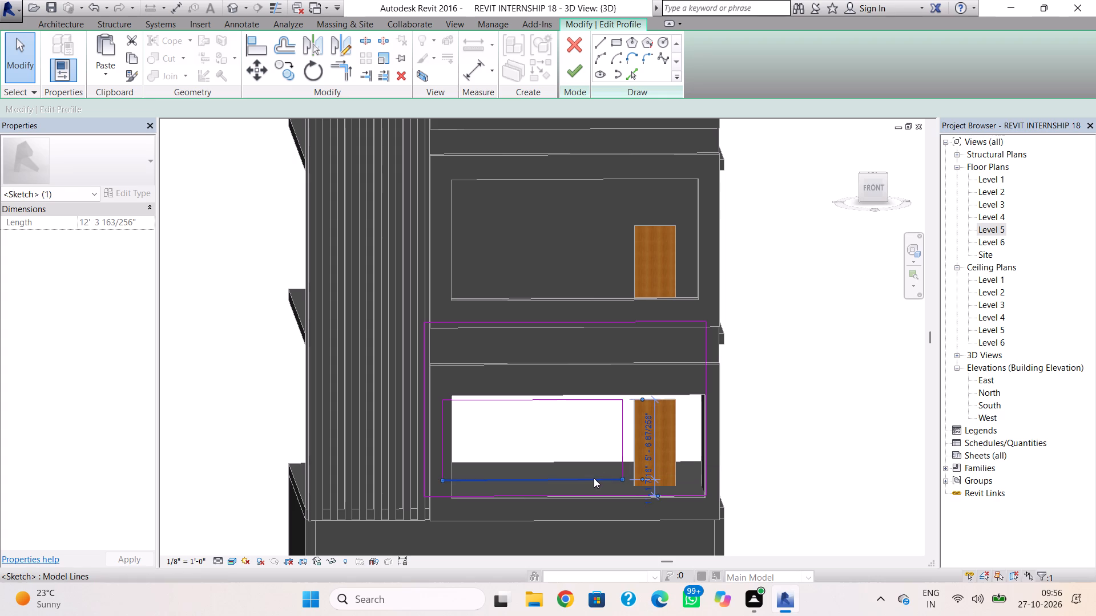
key("Left")
key("Left")
key("Left")
key("Left")
key("Down")
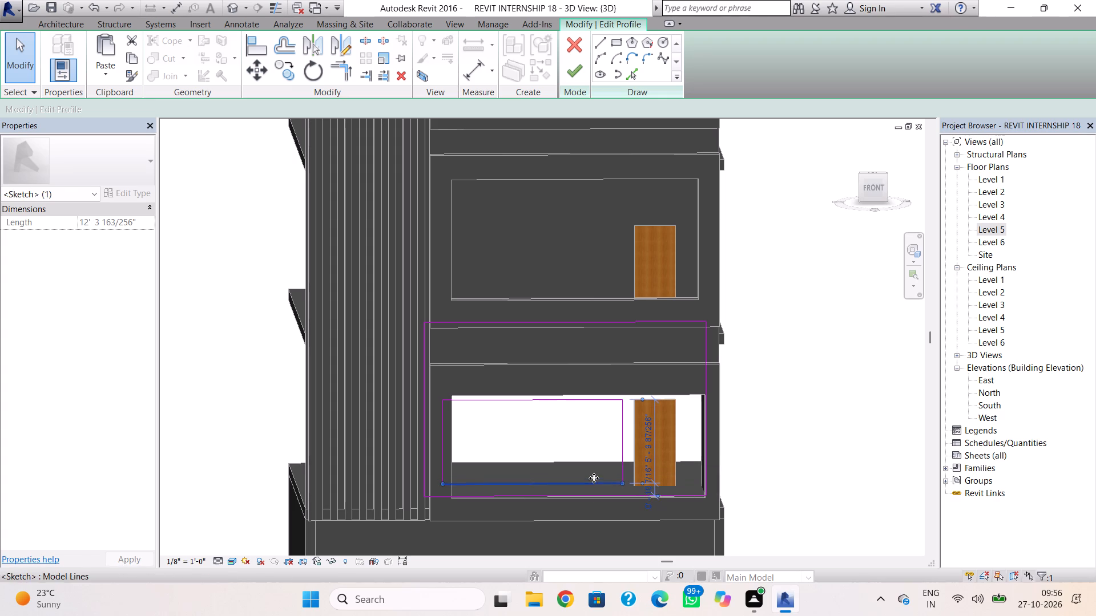
left_click(871, 461)
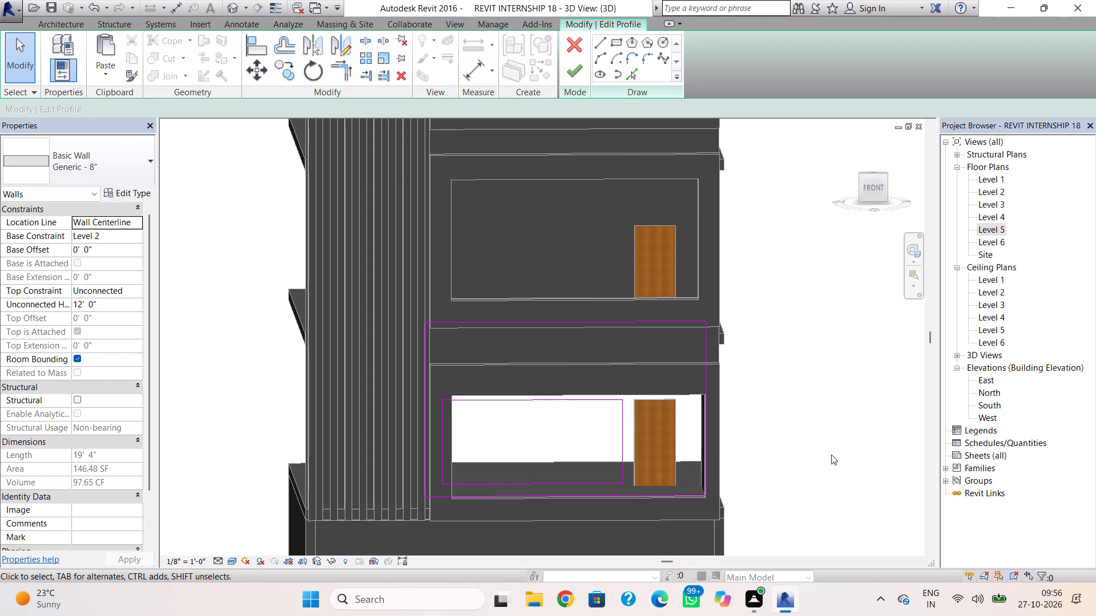
left_click_drag(832, 454, 823, 454, "shift")
right_click_drag(825, 448, 797, 427, "shift")
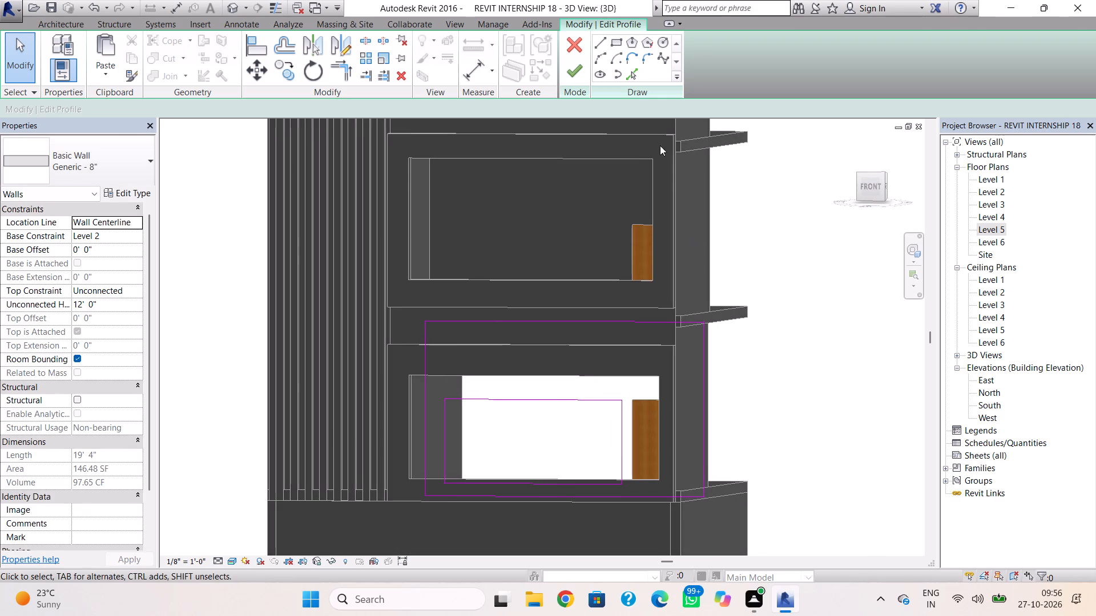
left_click(586, 79)
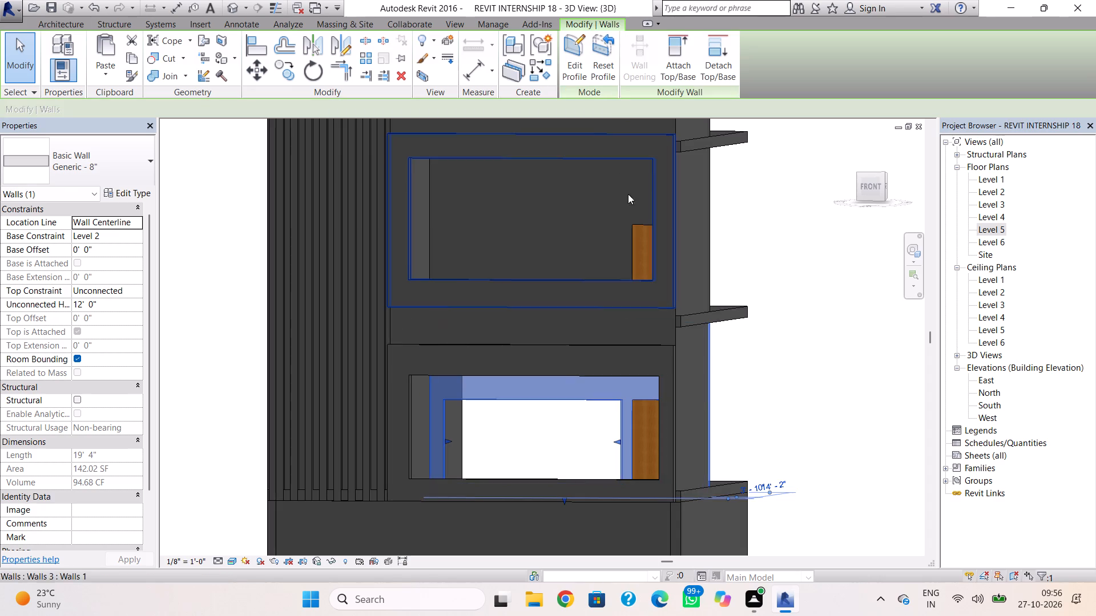
Delete the Generic - 8" door walls without window openings behind the frames on Level 3 and Level 4.
left_click(617, 403)
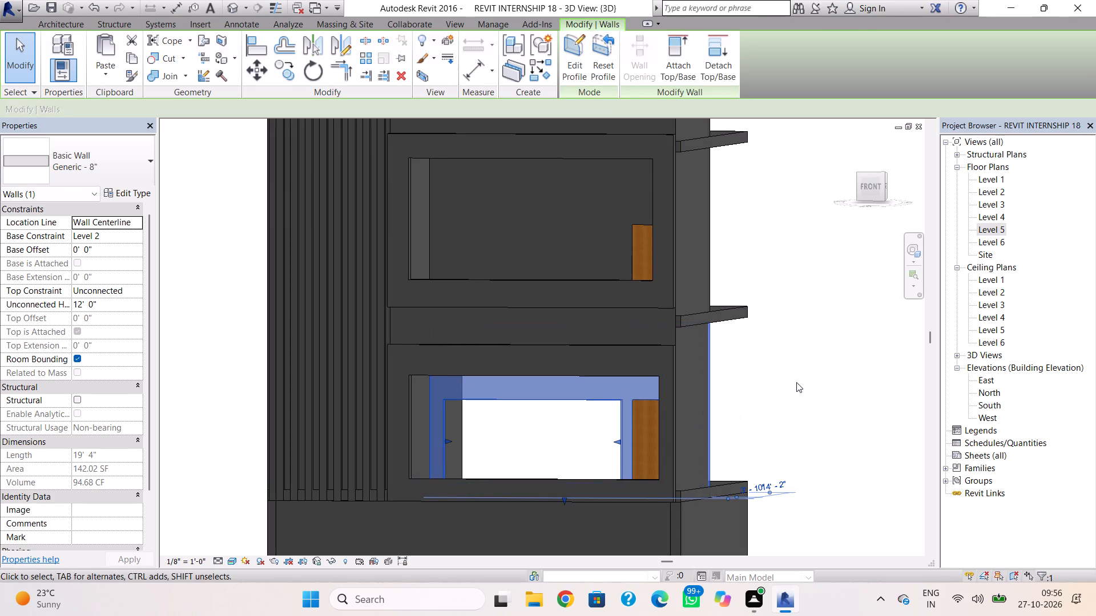
right_click_drag(806, 383, 507, 411, "shift")
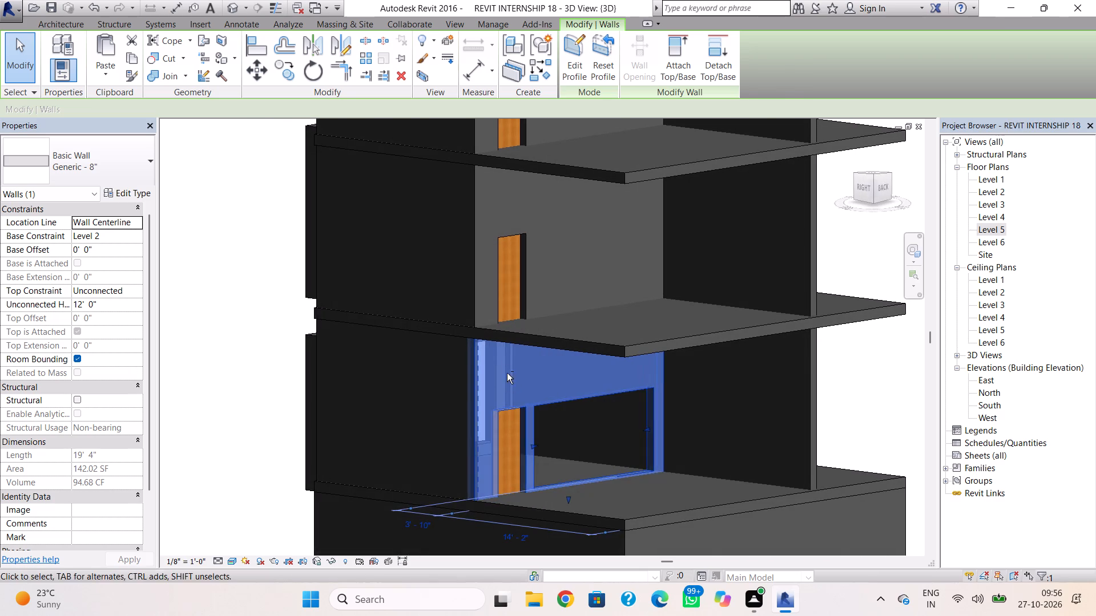
left_click(479, 317)
key("Delete")
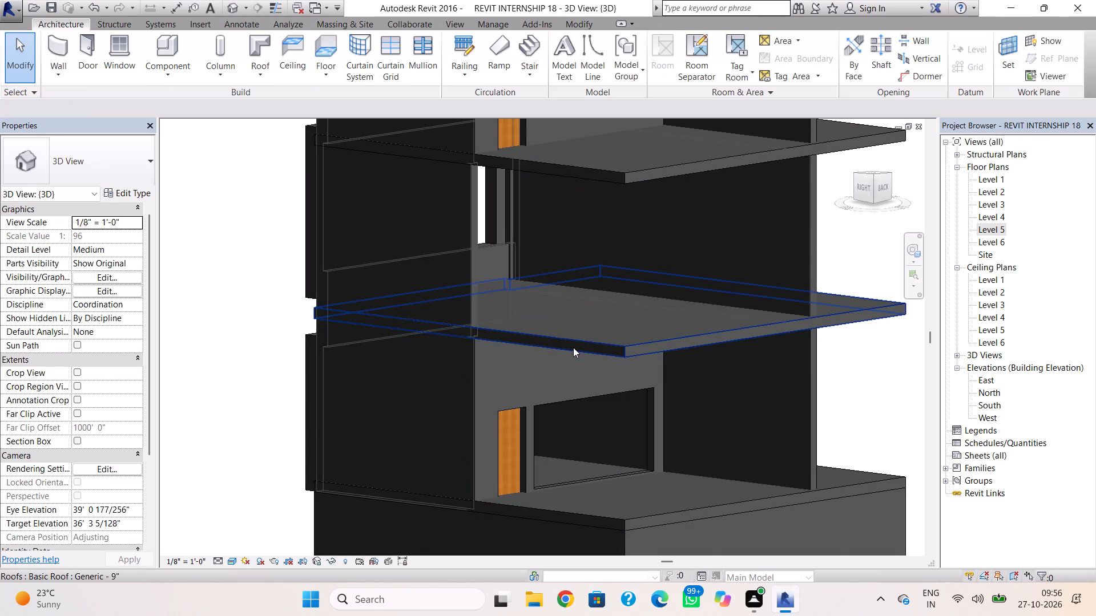
left_click(532, 137)
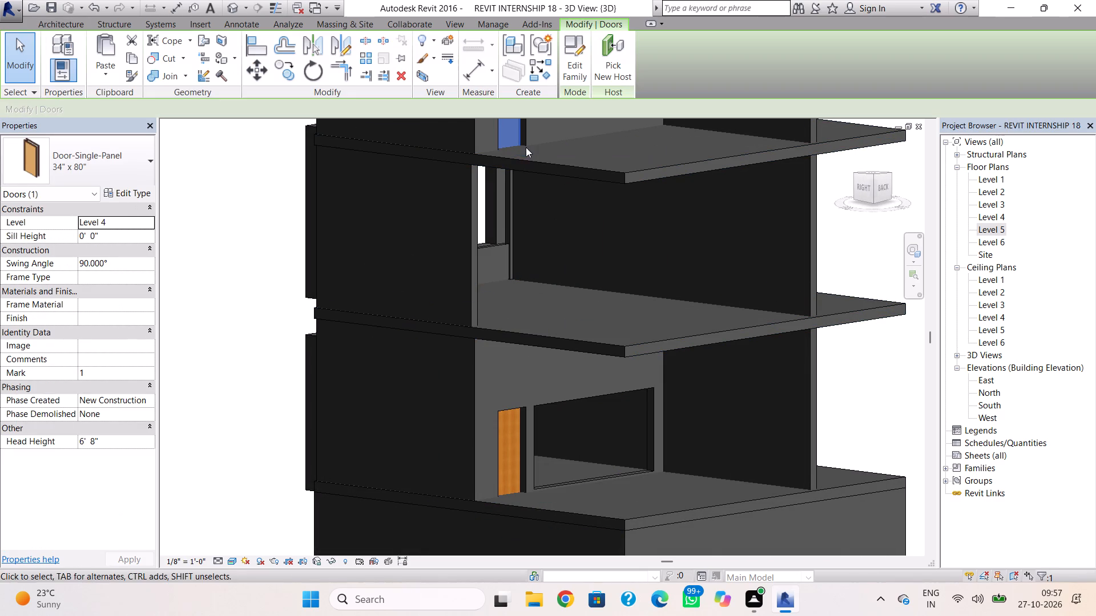
left_click(495, 135)
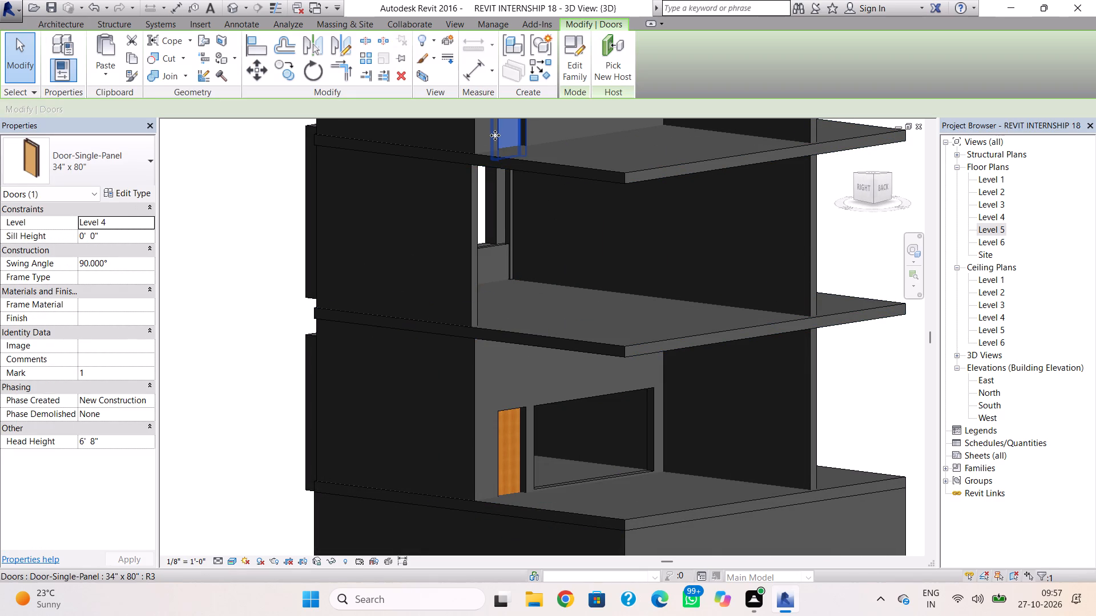
middle_click_drag(495, 136, 516, 268)
left_click(553, 242)
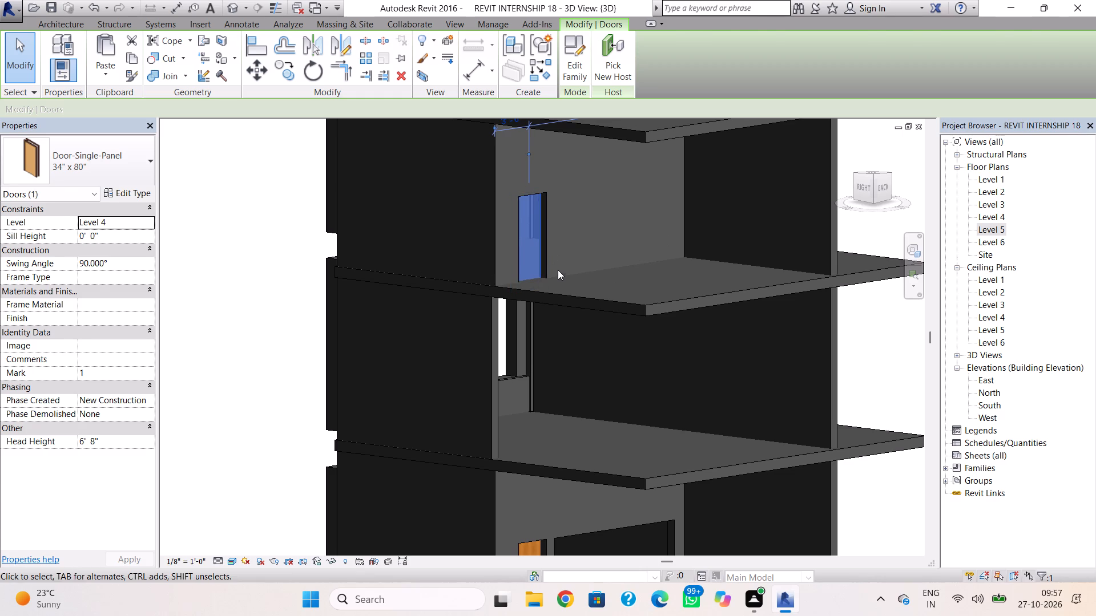
double_click(562, 272)
left_click(545, 274)
key("Escape")
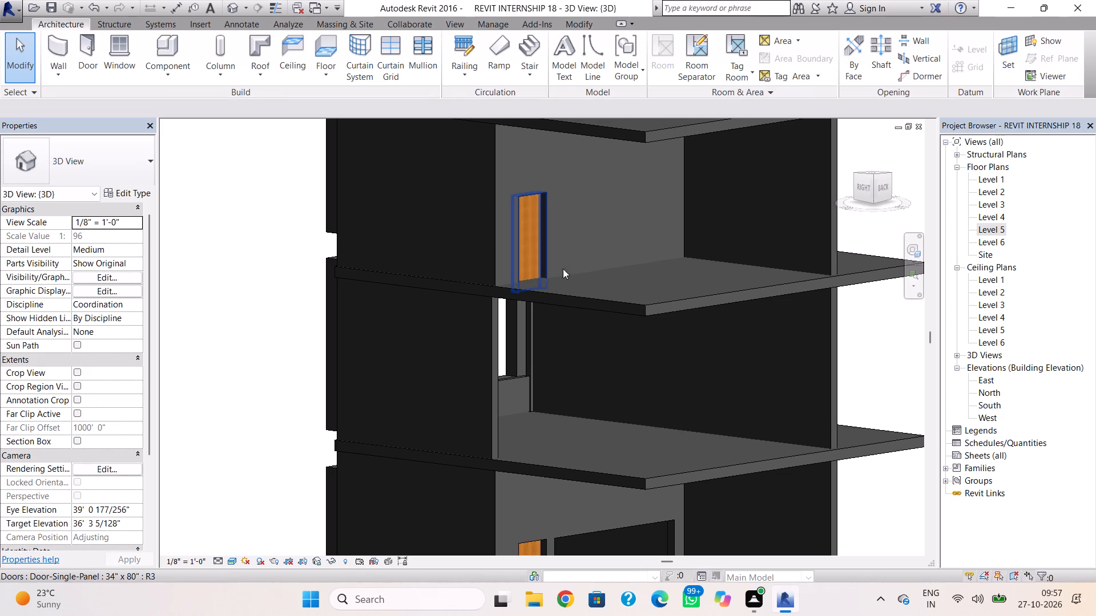
left_click(682, 224)
key("Delete")
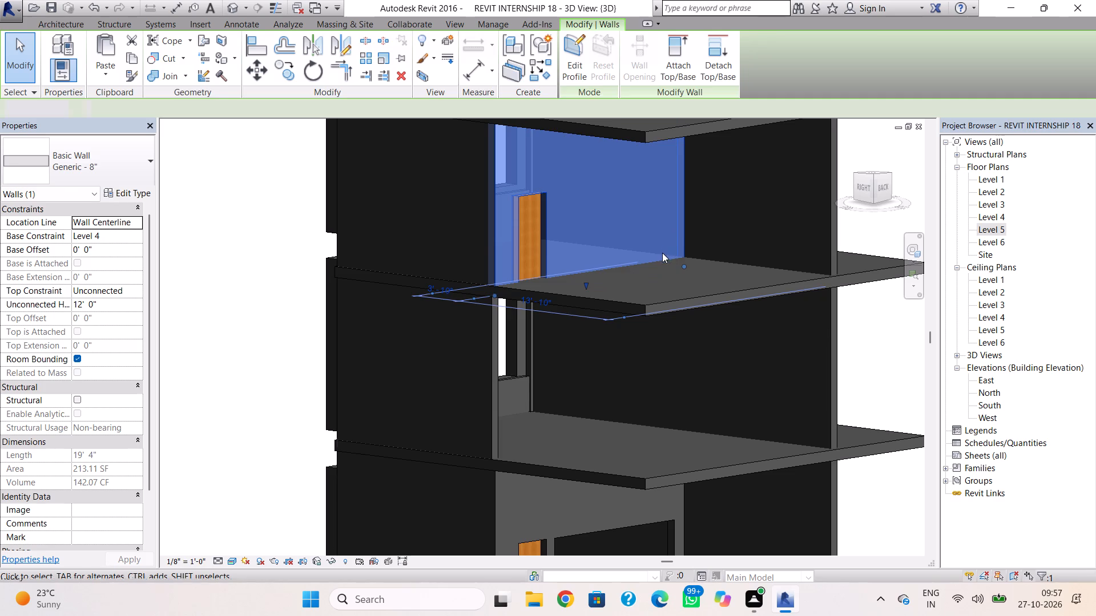
Copy the Level 2 wall with its door and window opening and paste it aligned to Level 3 and Level 4.
right_click_drag(506, 396, 820, 423, "shift")
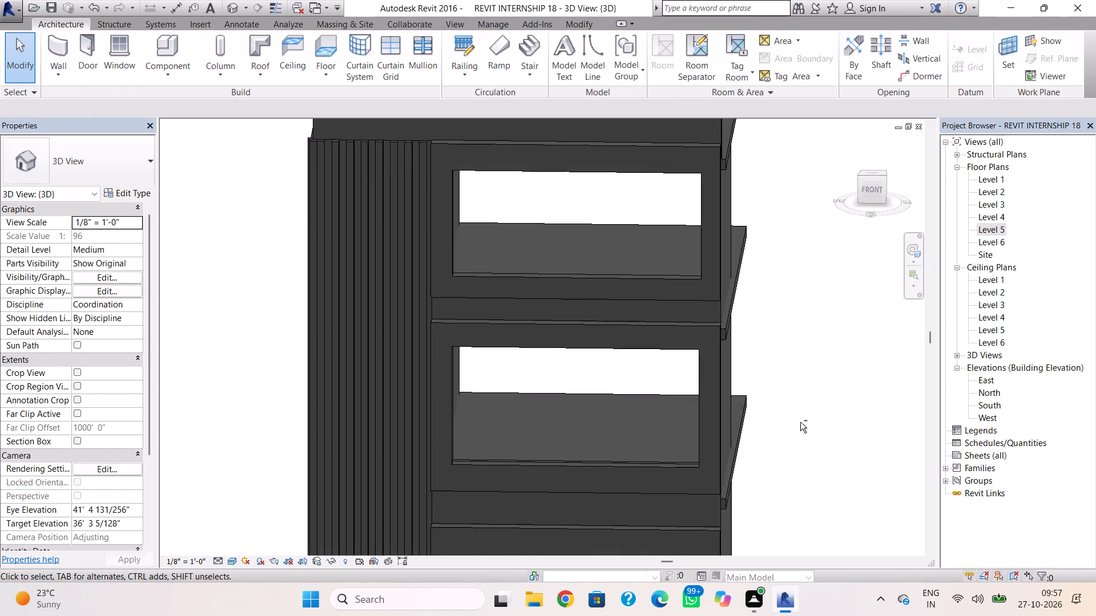
scroll(784, 419, "down", 1)
middle_click_drag(782, 415, 763, 230)
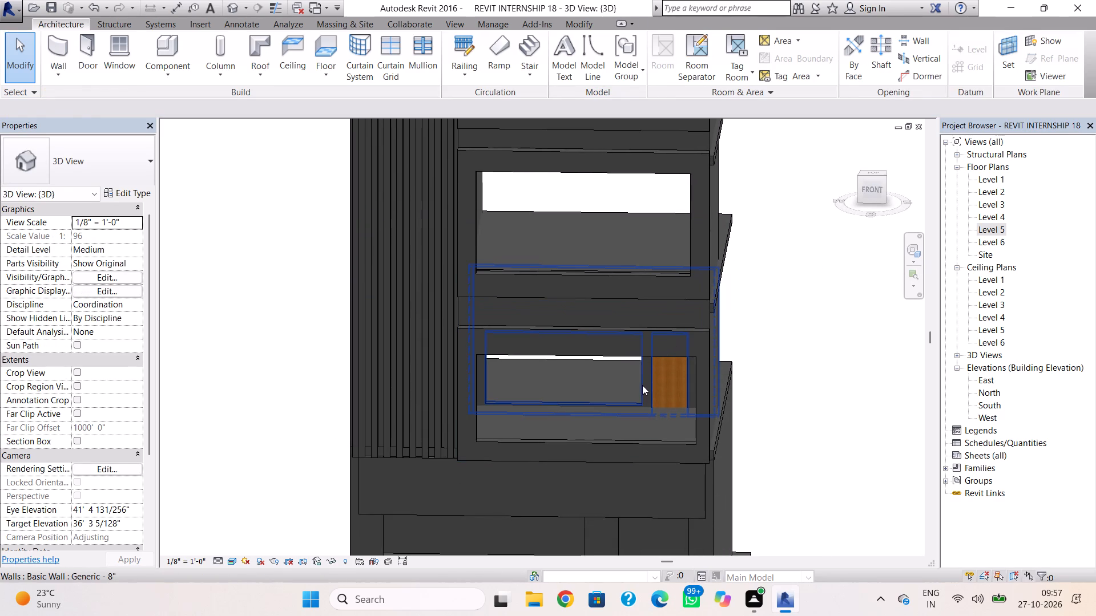
left_click(642, 385)
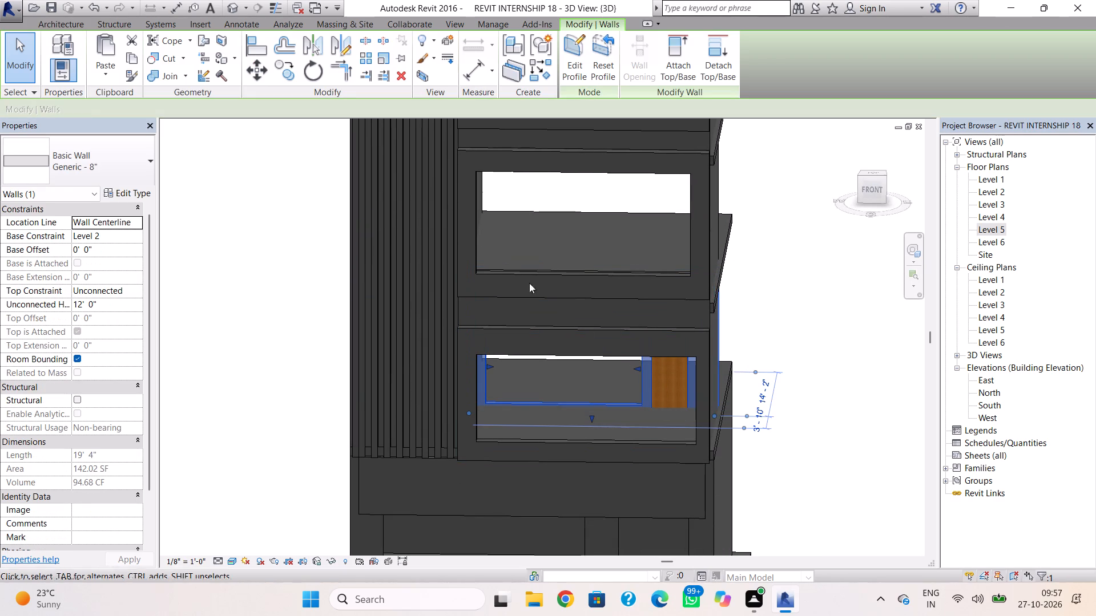
left_click(128, 63)
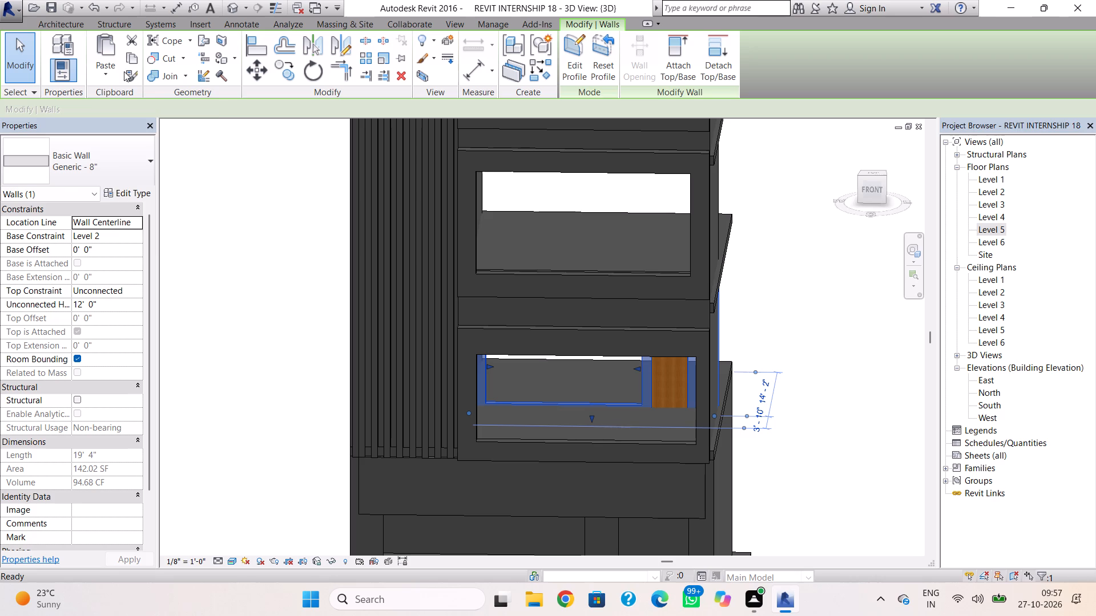
left_click(122, 74)
left_click(134, 137)
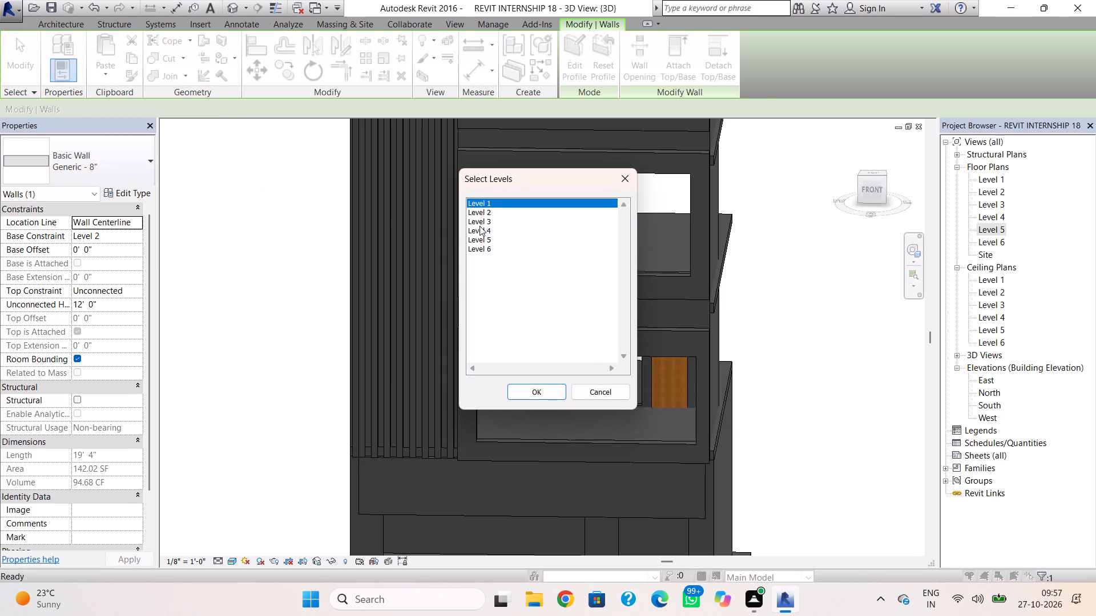
left_click_drag(481, 222, 482, 234)
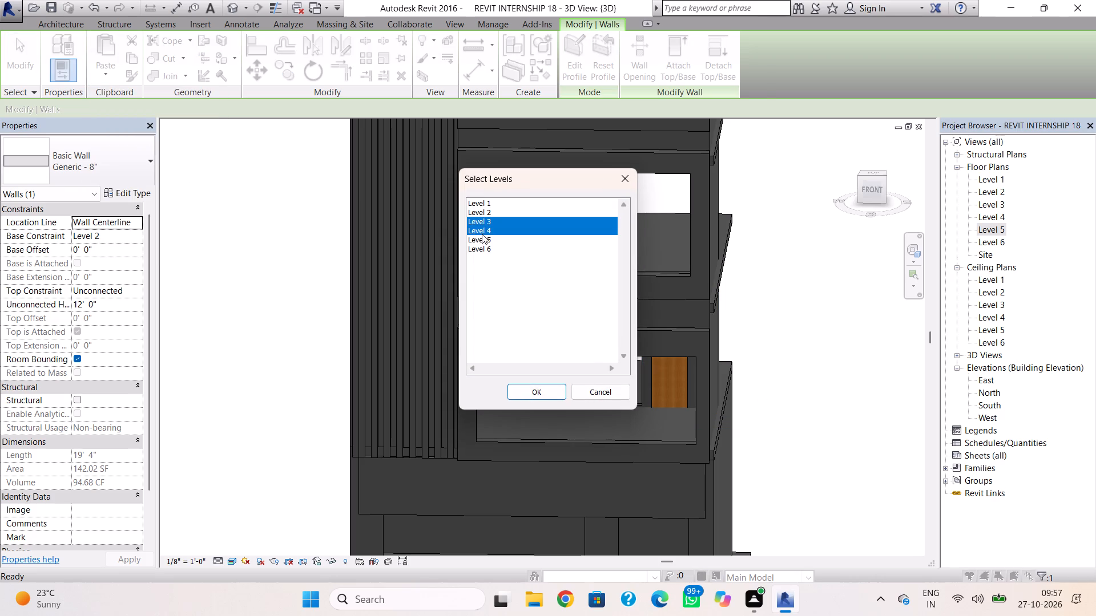
left_click_drag(482, 234, 482, 230)
left_click_drag(482, 230, 482, 228)
left_click(547, 390)
middle_click_drag(630, 342, 628, 364)
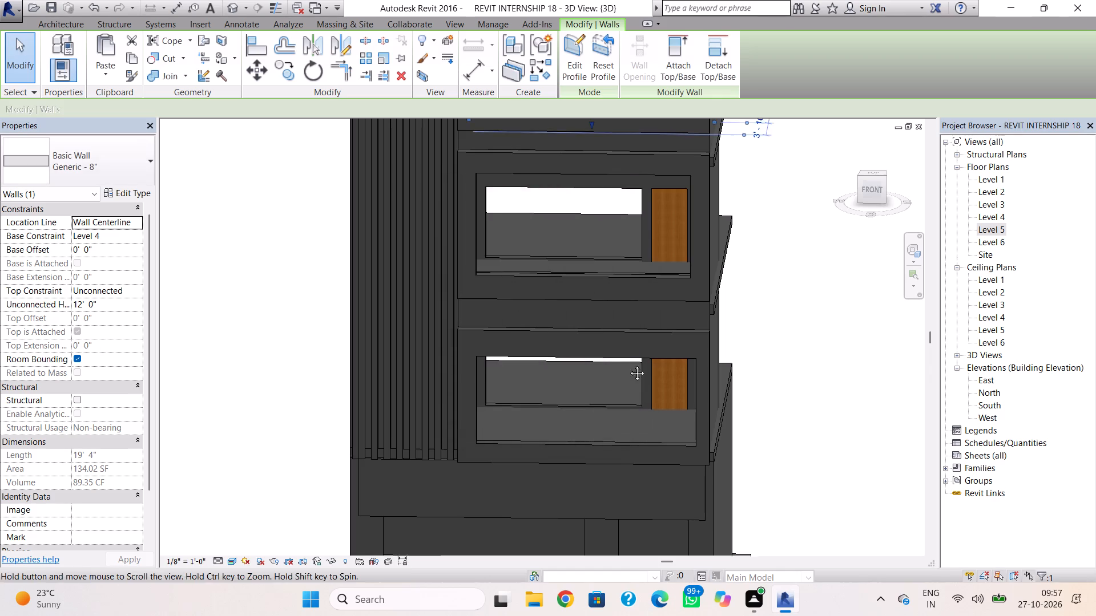
middle_click_drag(628, 364, 596, 514)
left_click(816, 403)
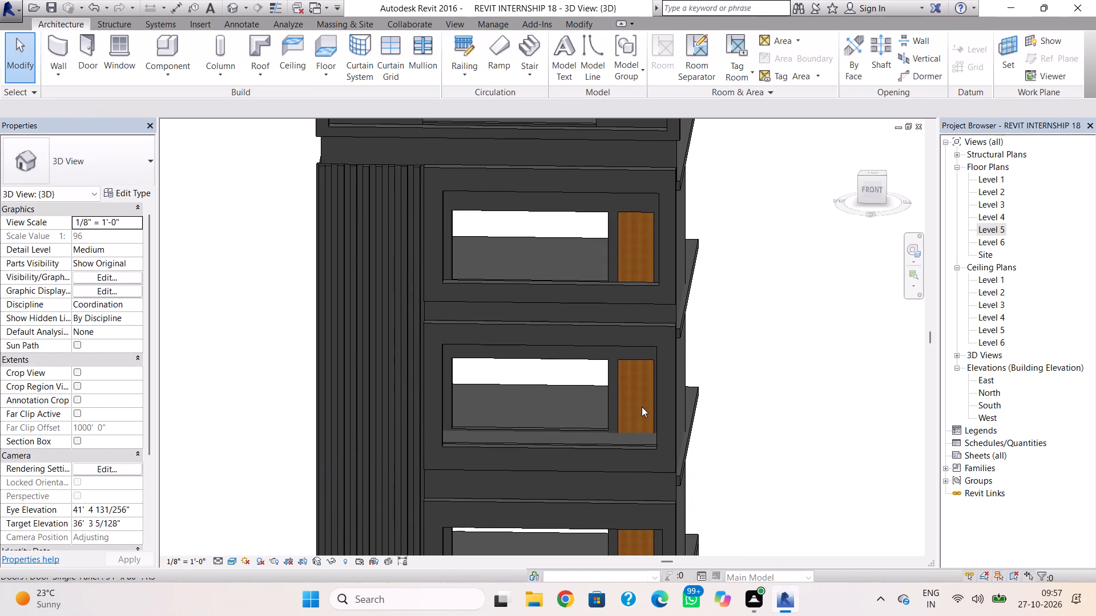
In the Level 2 floor plan, start the Wall command near the floor outline's outer edge on the ribbed-wall side.
scroll(642, 407, "down", 1)
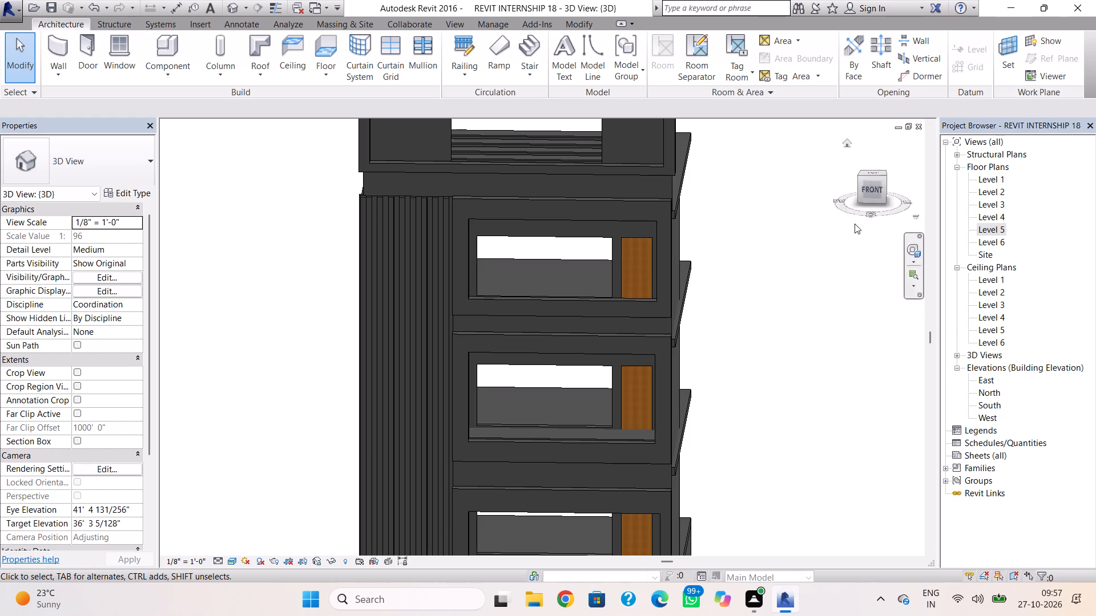
scroll(784, 248, "down", 4)
right_click_drag(766, 270, 404, 270, "shift")
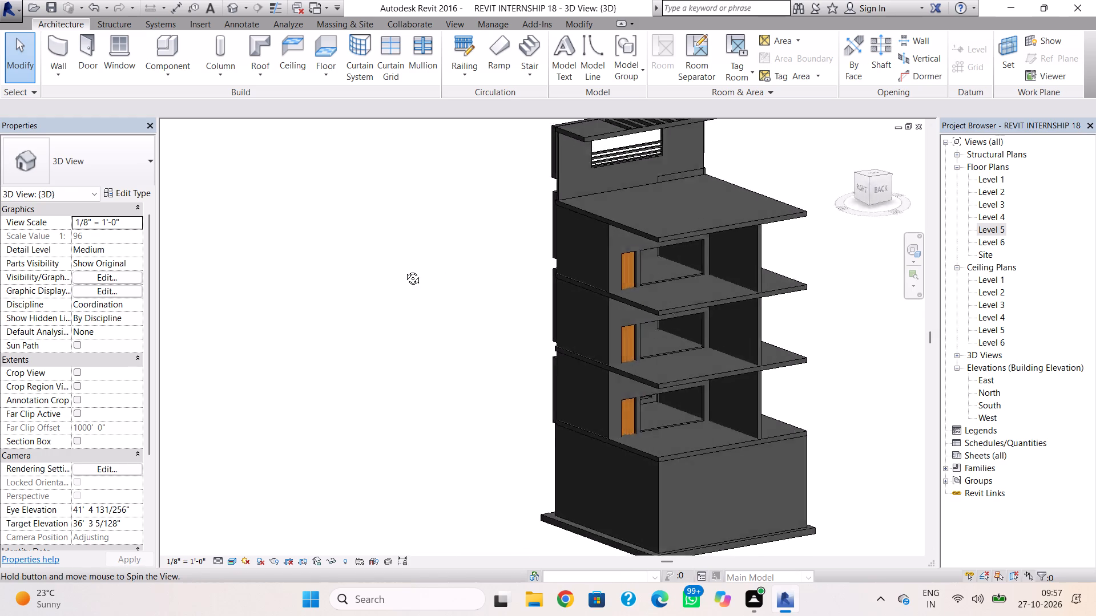
right_click_drag(404, 270, 632, 295, "shift")
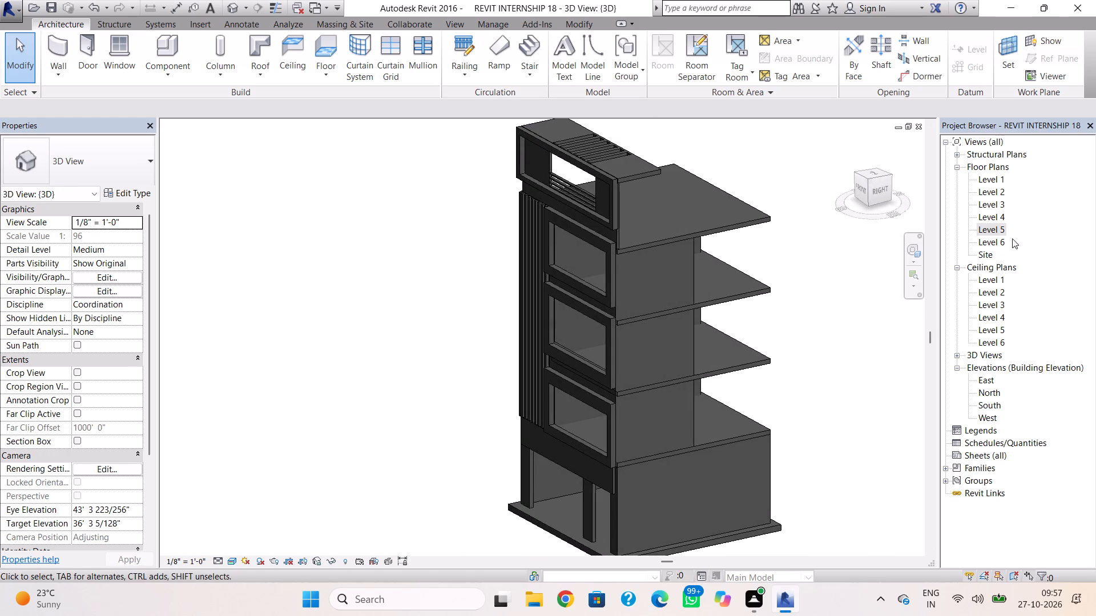
double_click(993, 193)
scroll(732, 334, "down", 5)
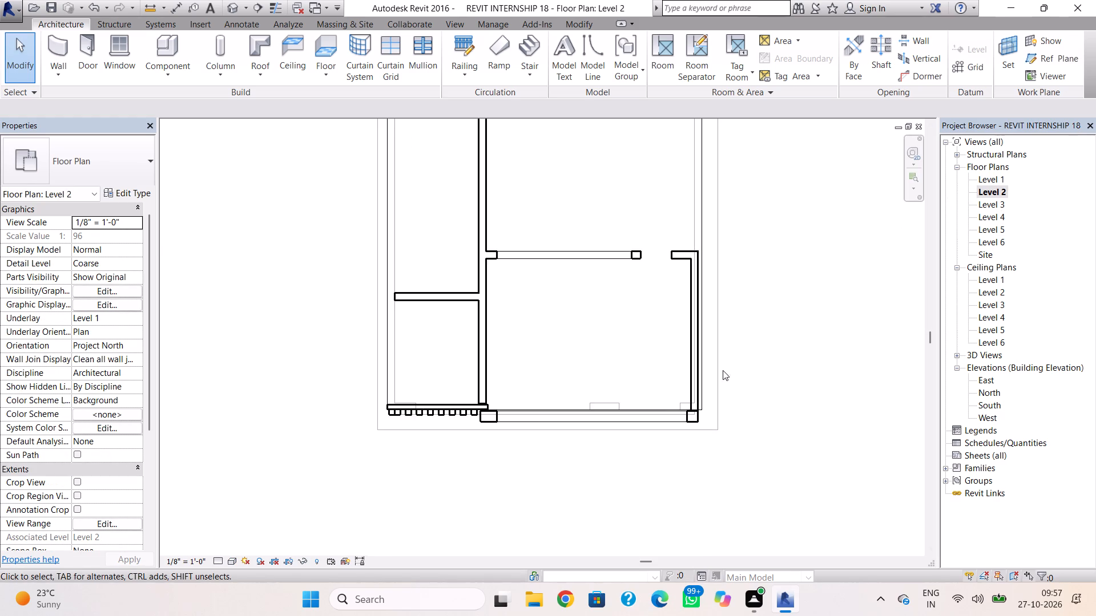
scroll(717, 358, "down", 3)
middle_click_drag(717, 358, 687, 411)
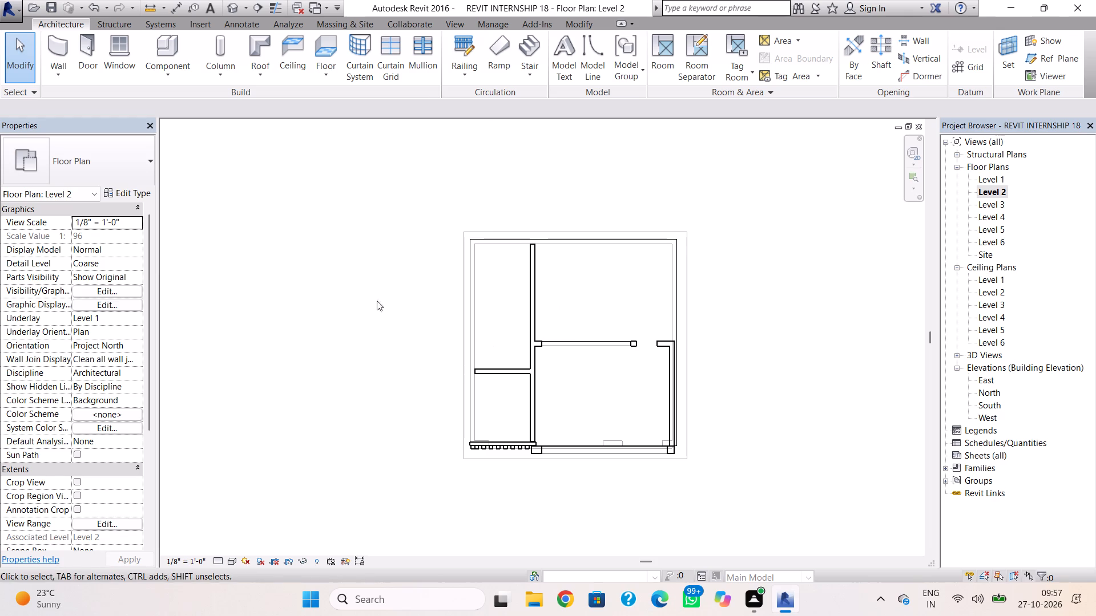
left_click(61, 54)
left_click(461, 266)
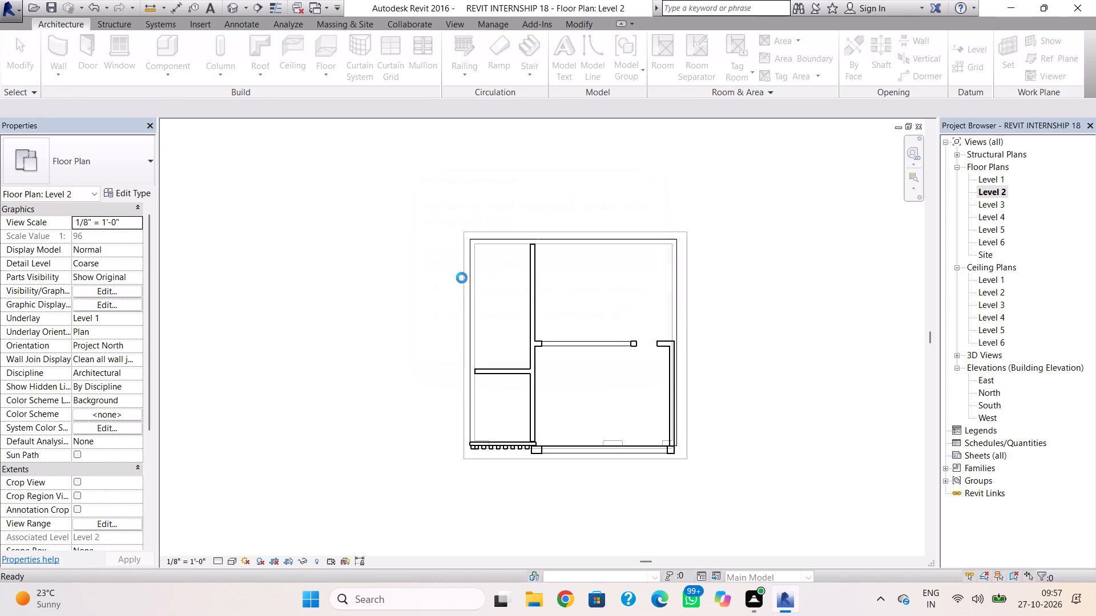
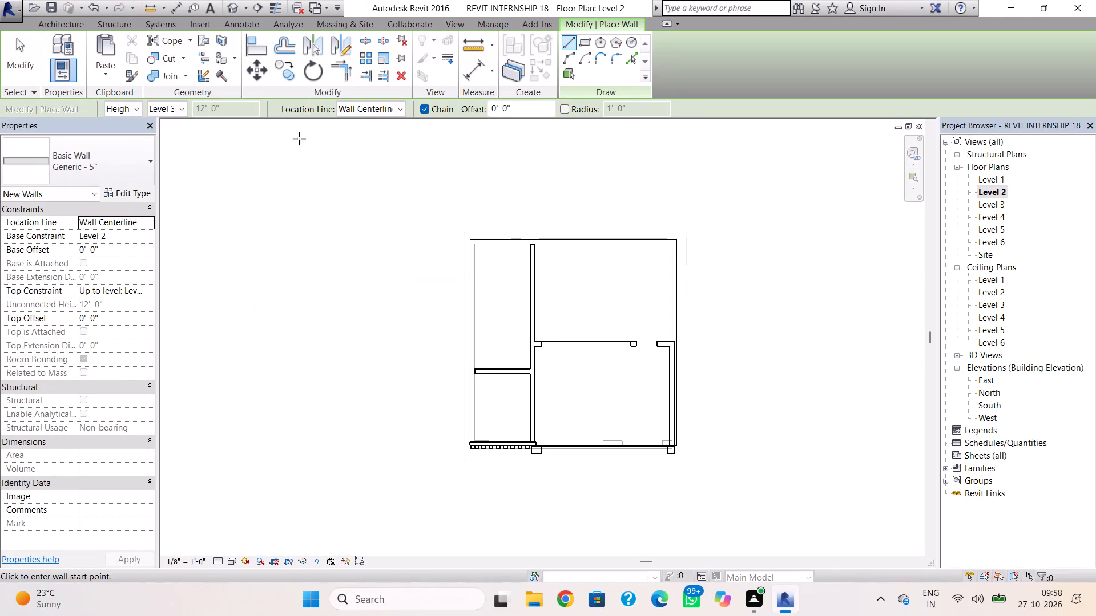
Draw a 12' high Generic - 8" wall along the floor's side edge from the ribbed wall to the back corner.
left_click(107, 160)
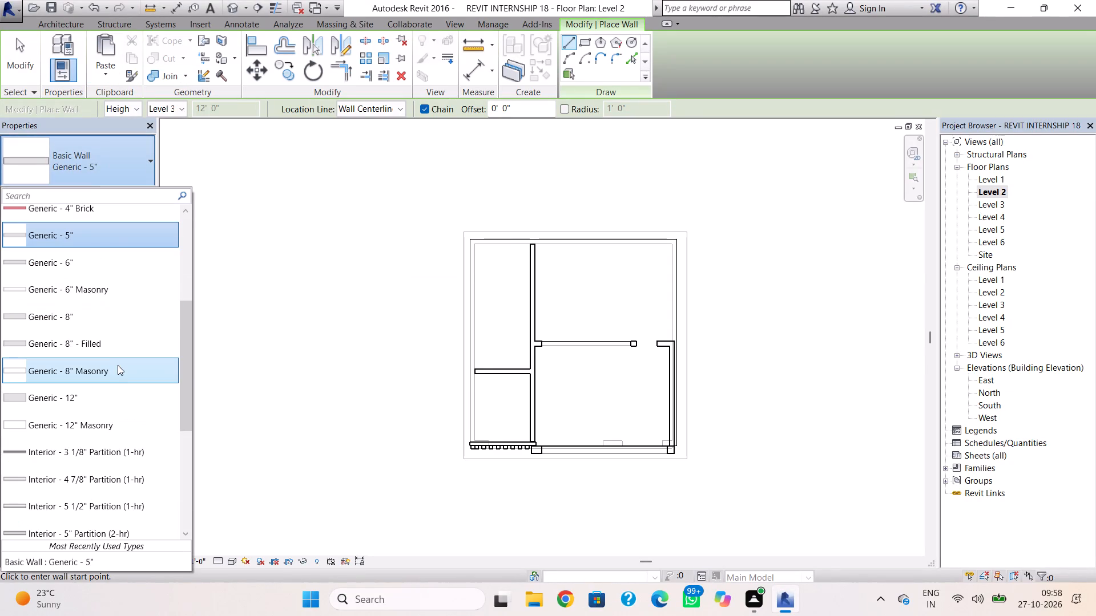
left_click(123, 323)
scroll(472, 434, "up", 4)
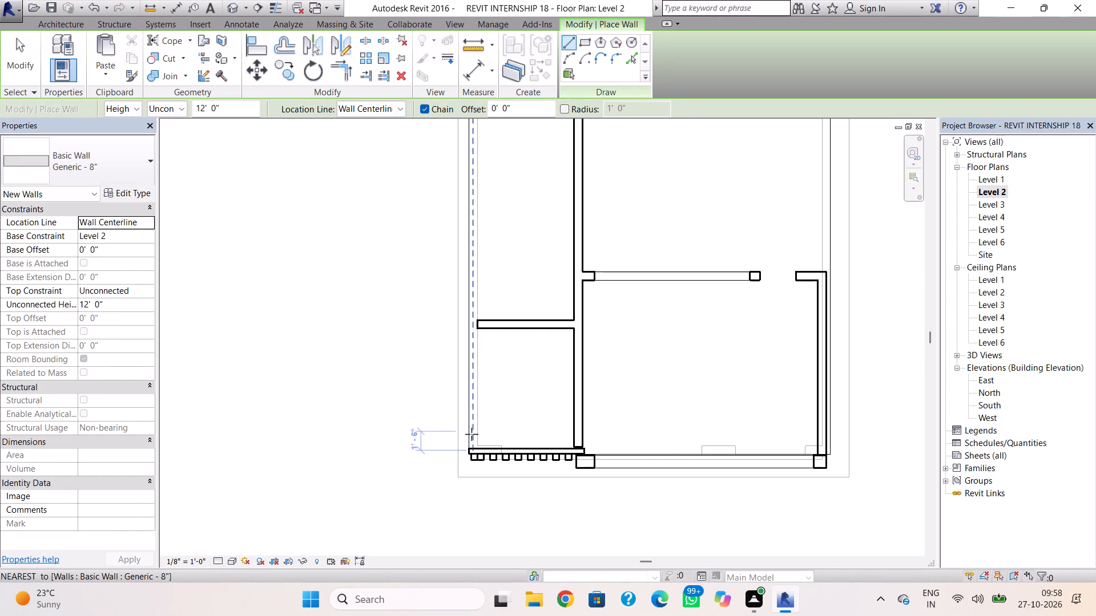
scroll(477, 454, "up", 7)
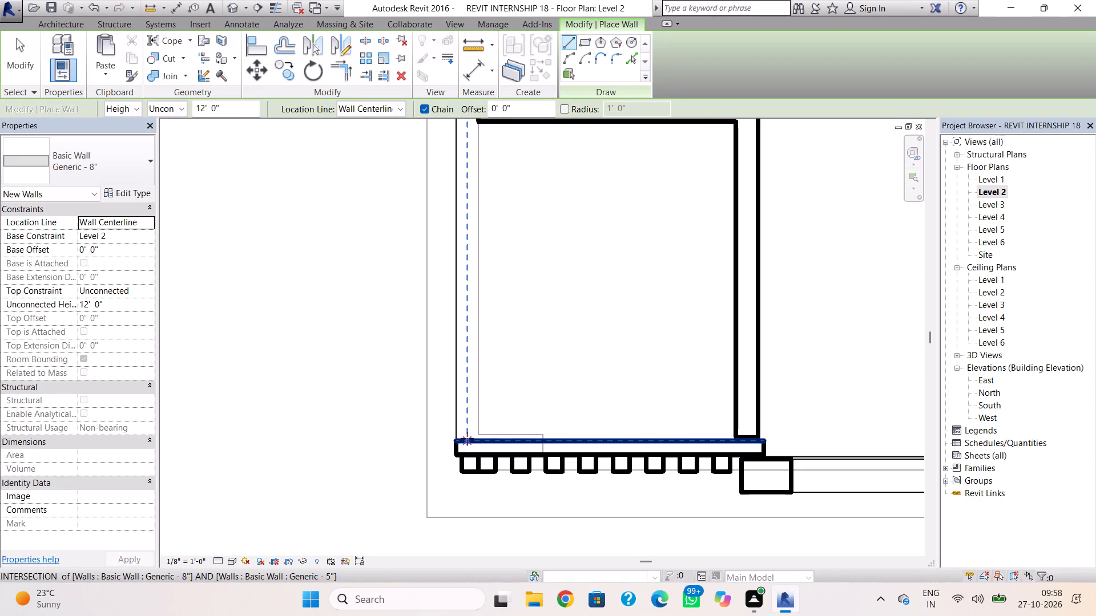
scroll(467, 437, "up", 4)
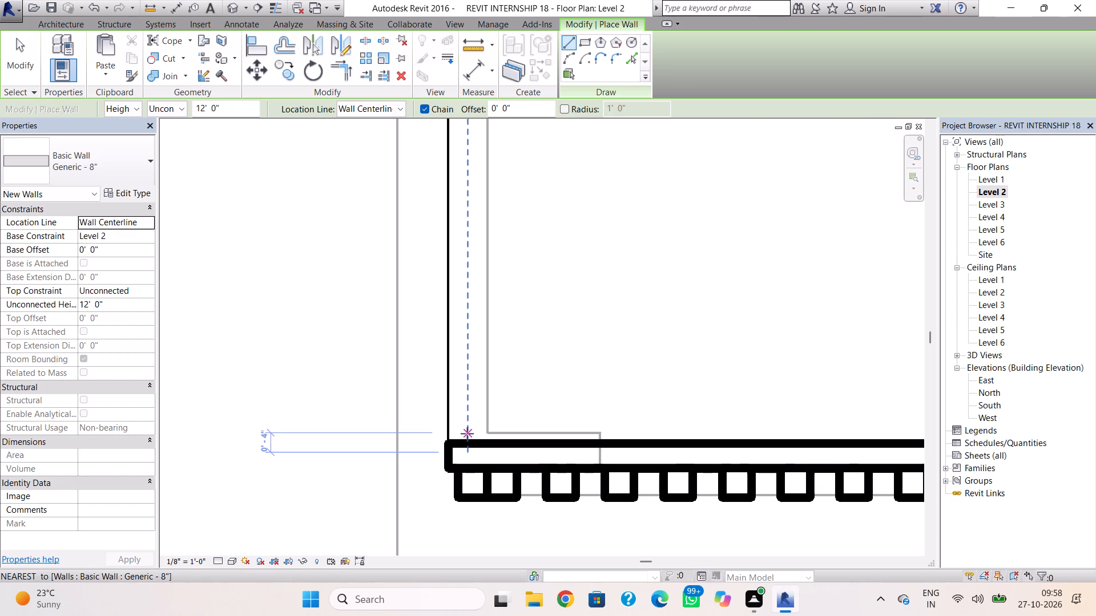
left_click(467, 438)
scroll(466, 298, "down", 5)
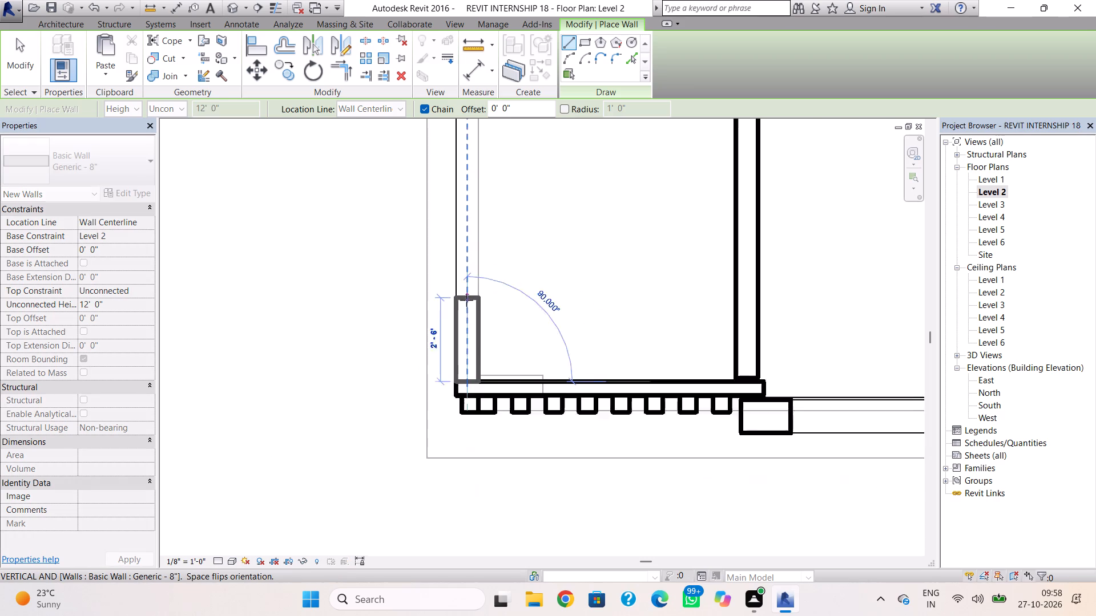
middle_click_drag(467, 305, 451, 466)
scroll(452, 463, "down", 2)
scroll(460, 218, "down", 2)
middle_click_drag(462, 221, 467, 236)
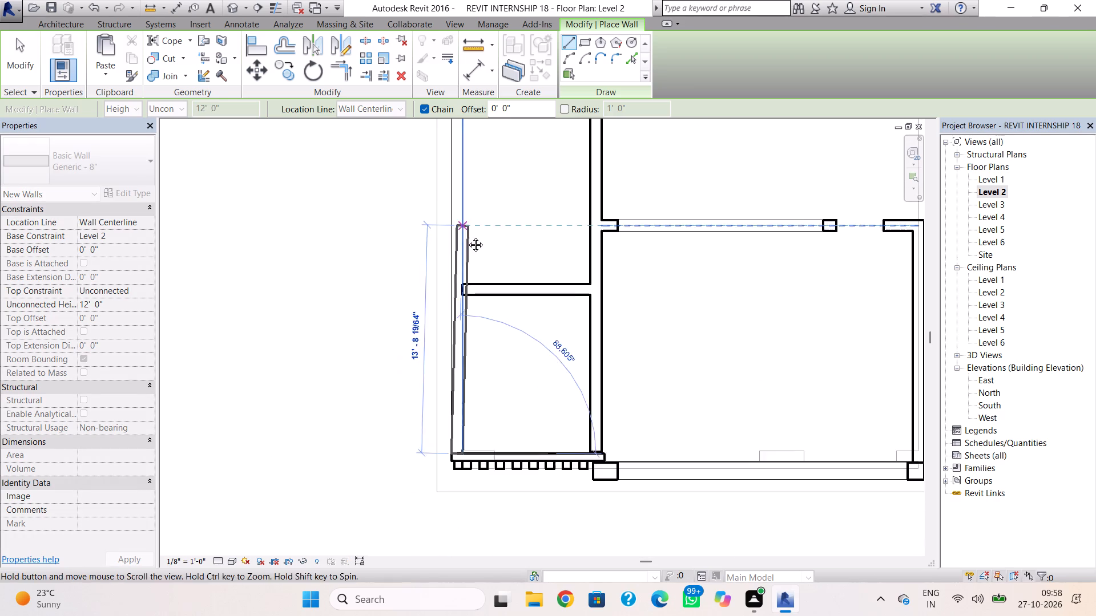
middle_click_drag(467, 236, 460, 351)
middle_click_drag(453, 222, 418, 425)
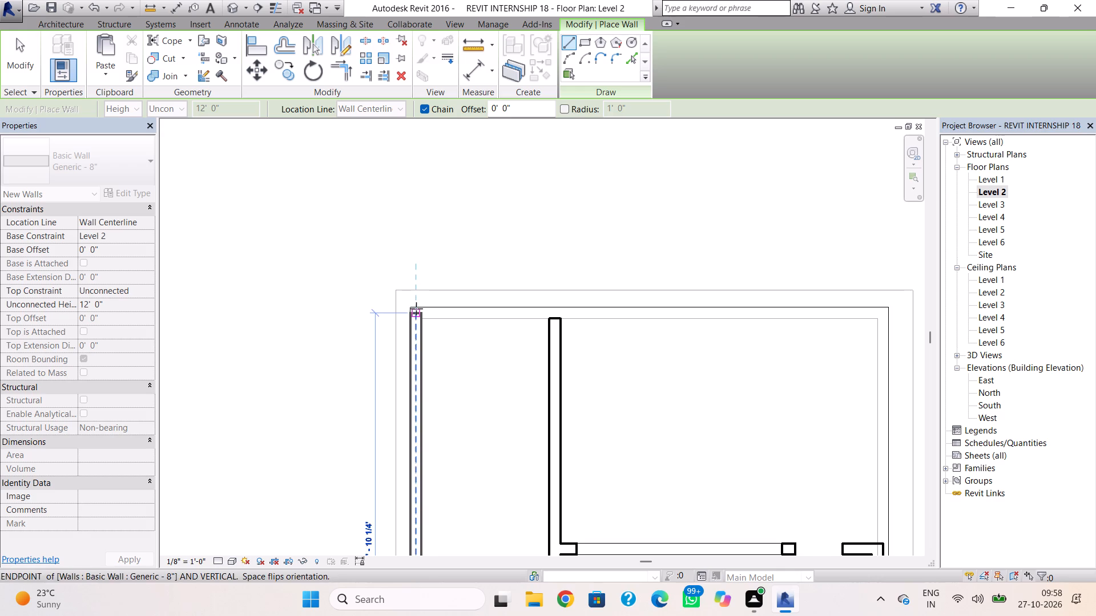
scroll(416, 309, "up", 8)
left_click(414, 303)
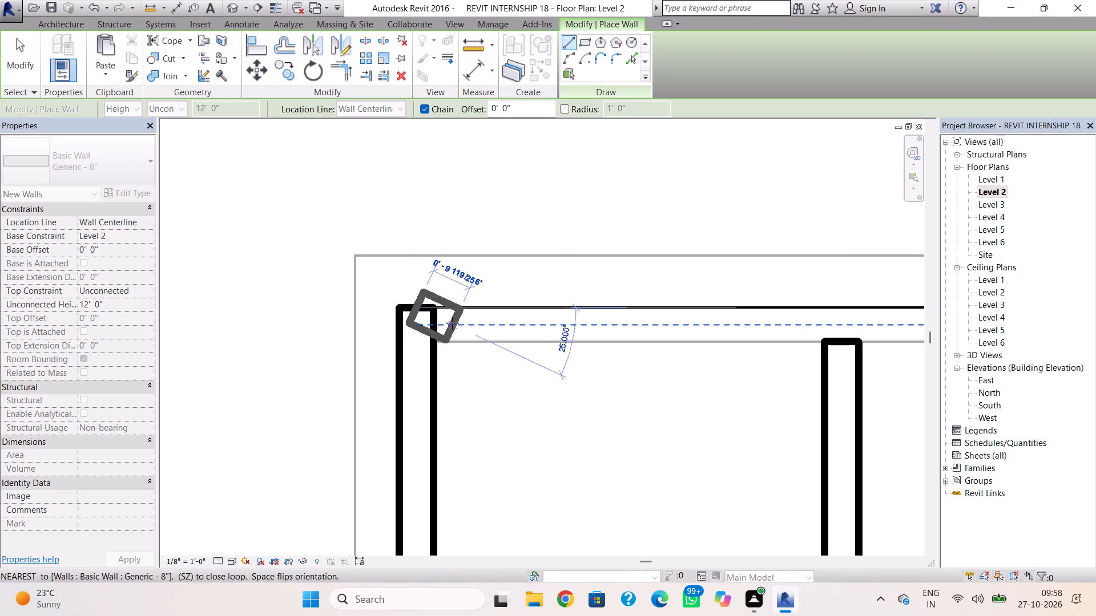
key("Escape")
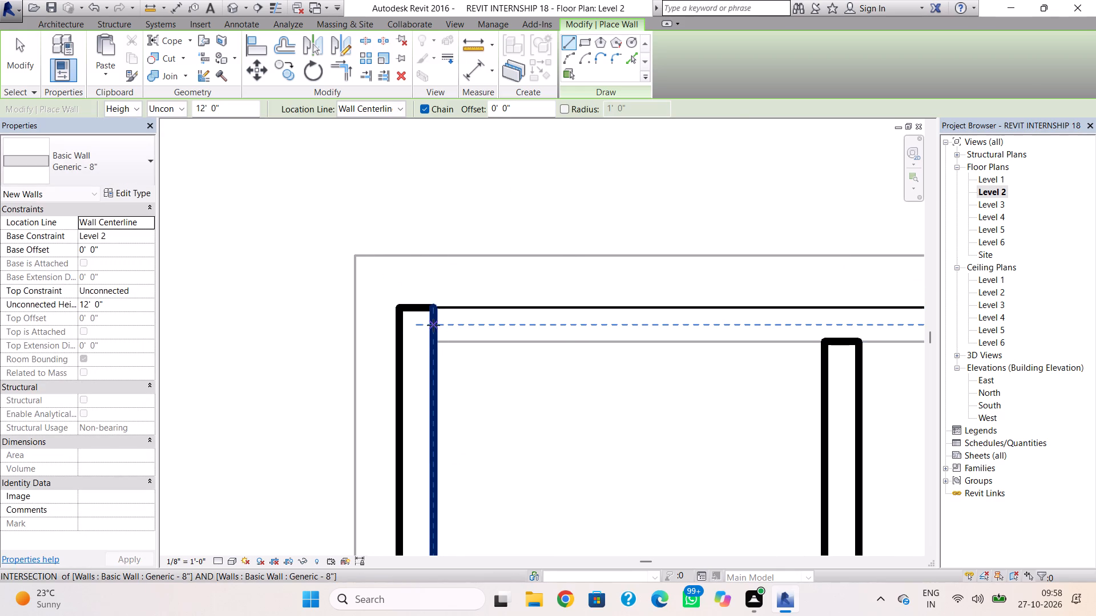
Draw a Generic - 8" wall about 28' long along the floor's back edge to the opposite corner.
left_click(435, 325)
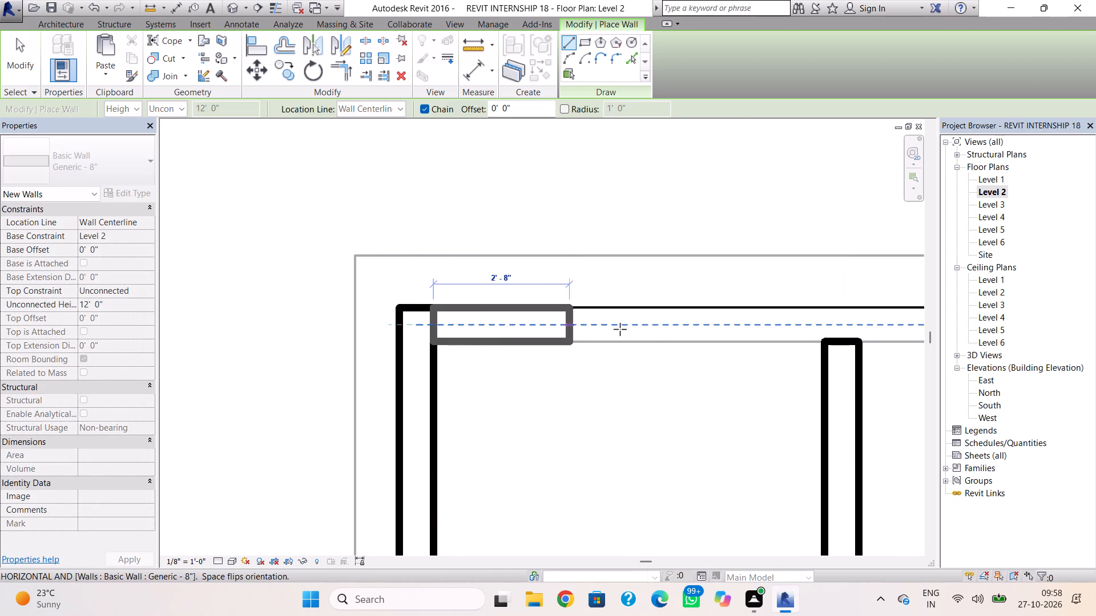
scroll(655, 330, "down", 4)
middle_click_drag(658, 333, 292, 333)
scroll(377, 334, "up", 1)
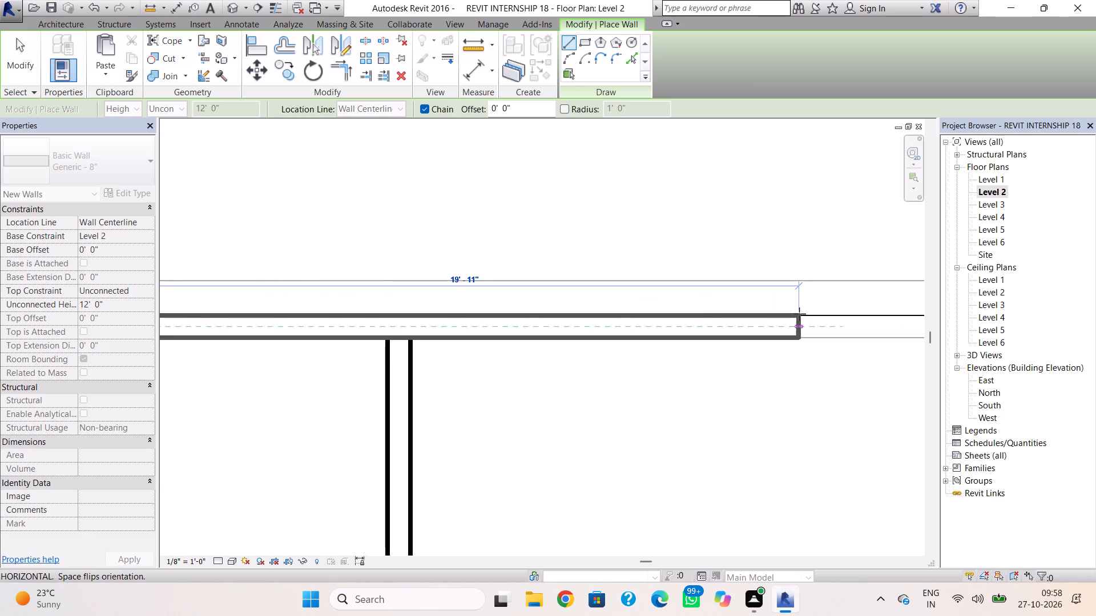
scroll(799, 314, "down", 3)
middle_click_drag(793, 317, 473, 318)
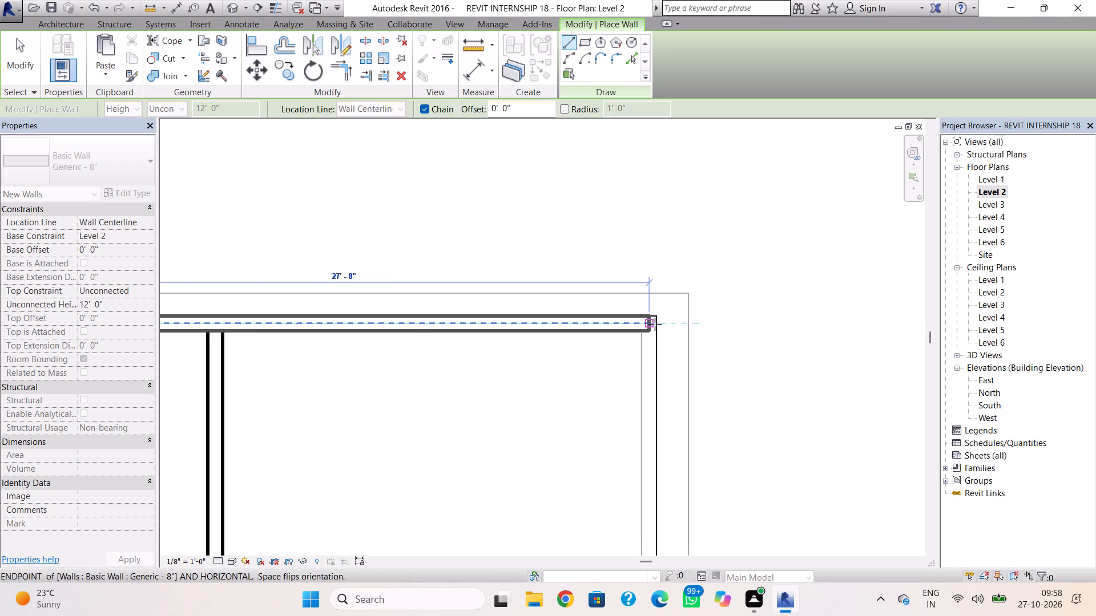
left_click(659, 323)
scroll(661, 378, "down", 2)
middle_click_drag(660, 354, 660, 268)
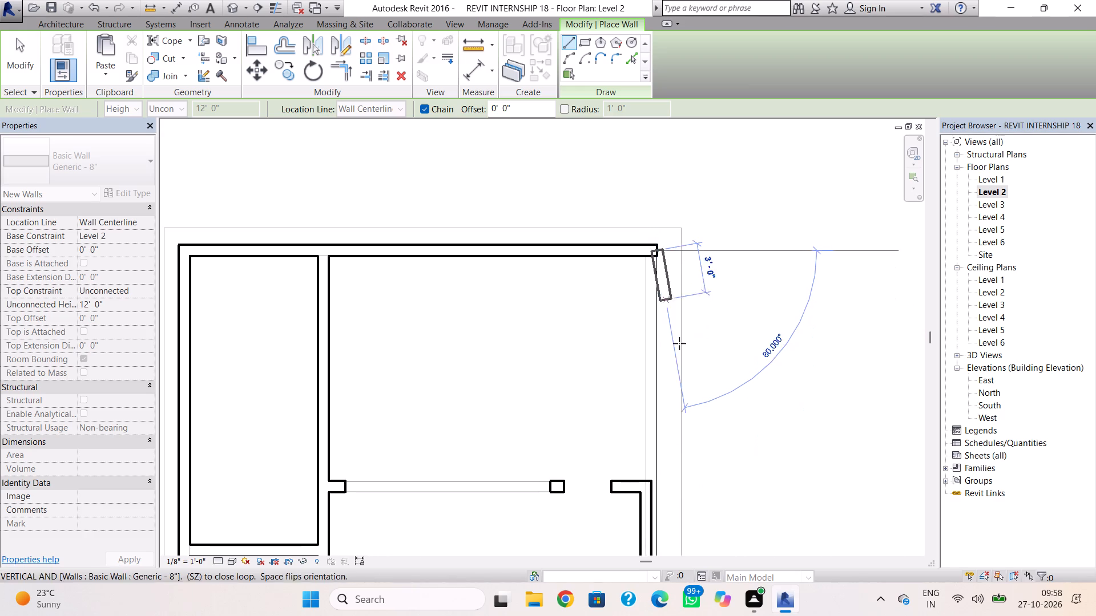
key("Escape")
scroll(663, 427, "down", 3)
middle_click_drag(660, 412, 646, 303)
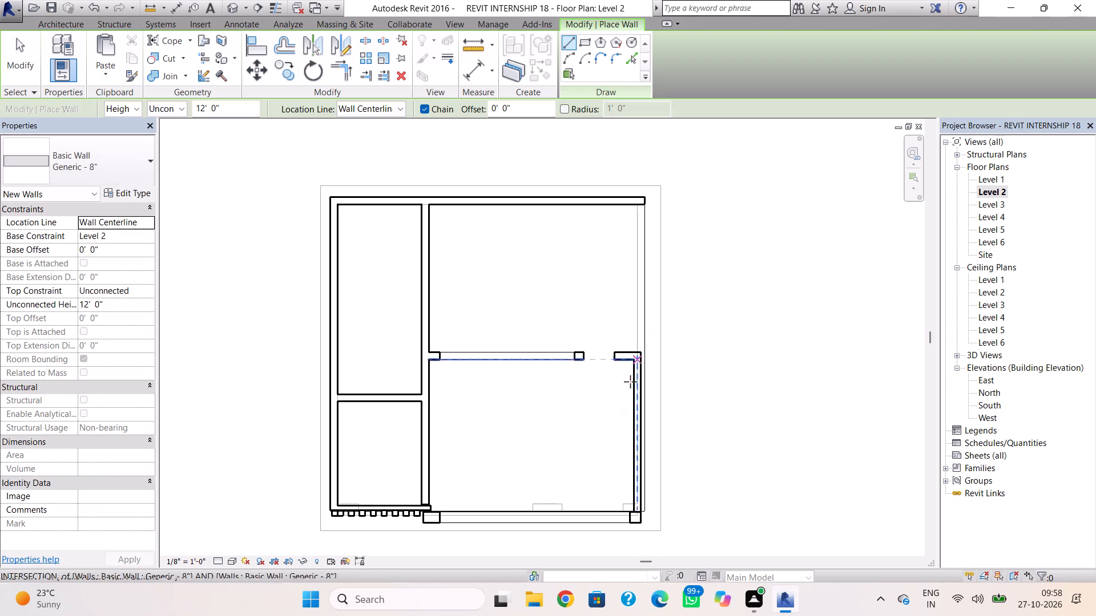
key("Escape")
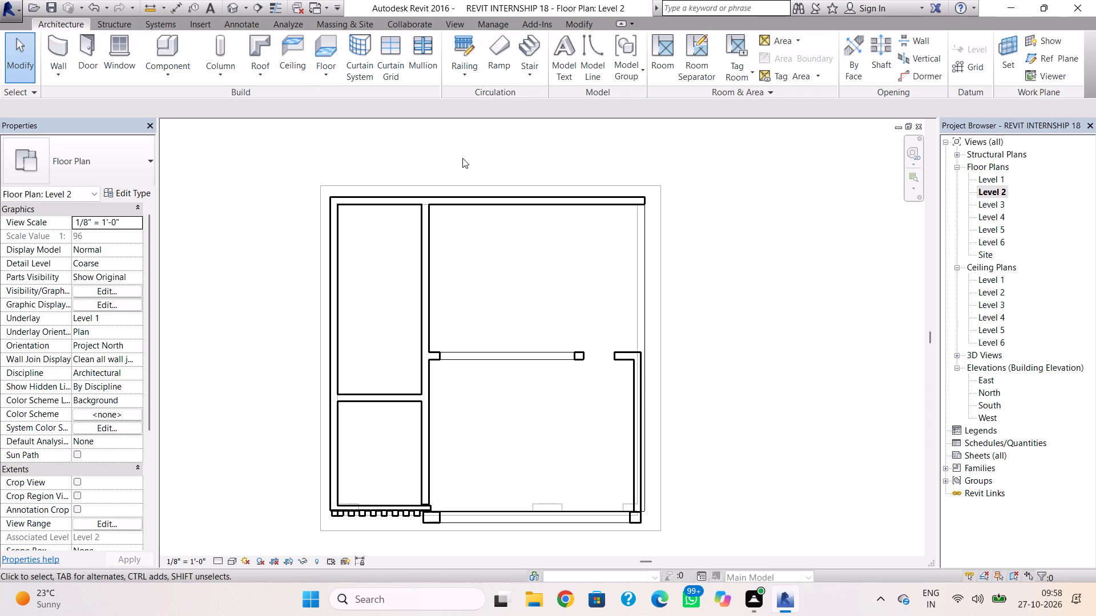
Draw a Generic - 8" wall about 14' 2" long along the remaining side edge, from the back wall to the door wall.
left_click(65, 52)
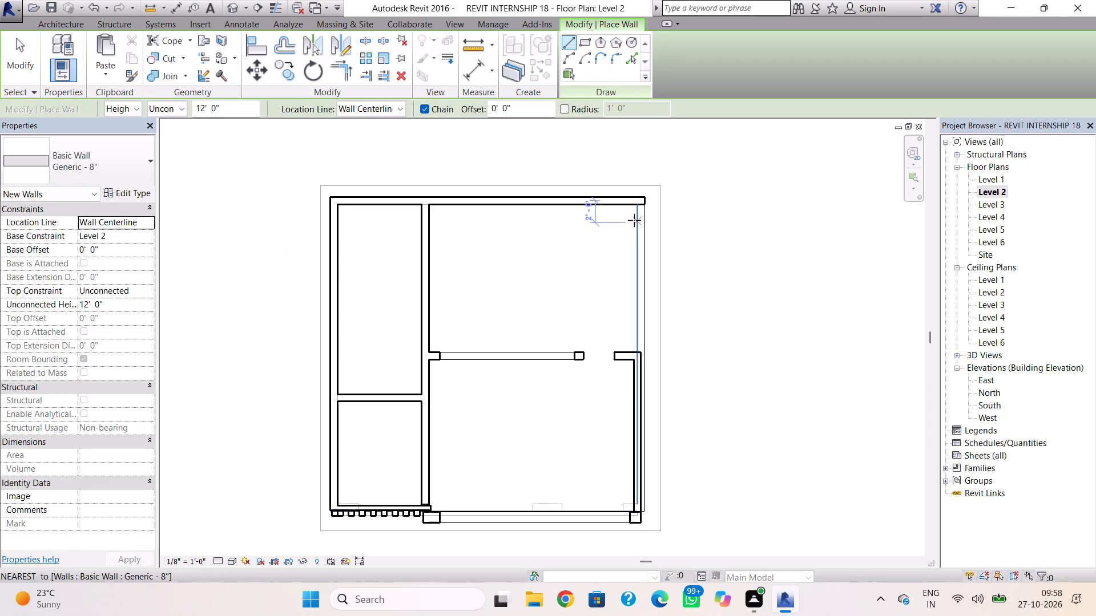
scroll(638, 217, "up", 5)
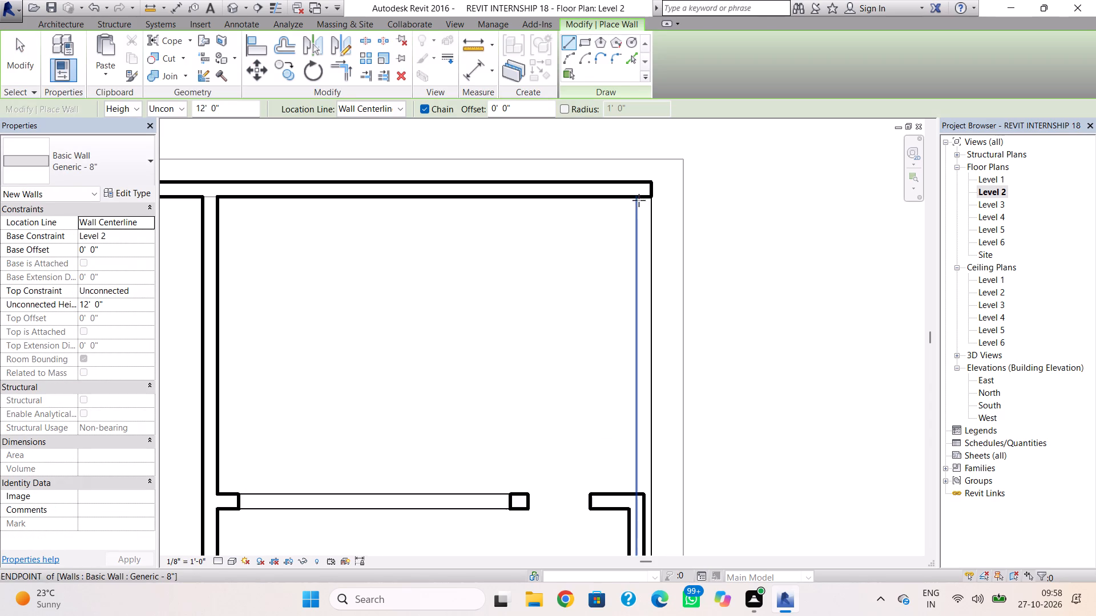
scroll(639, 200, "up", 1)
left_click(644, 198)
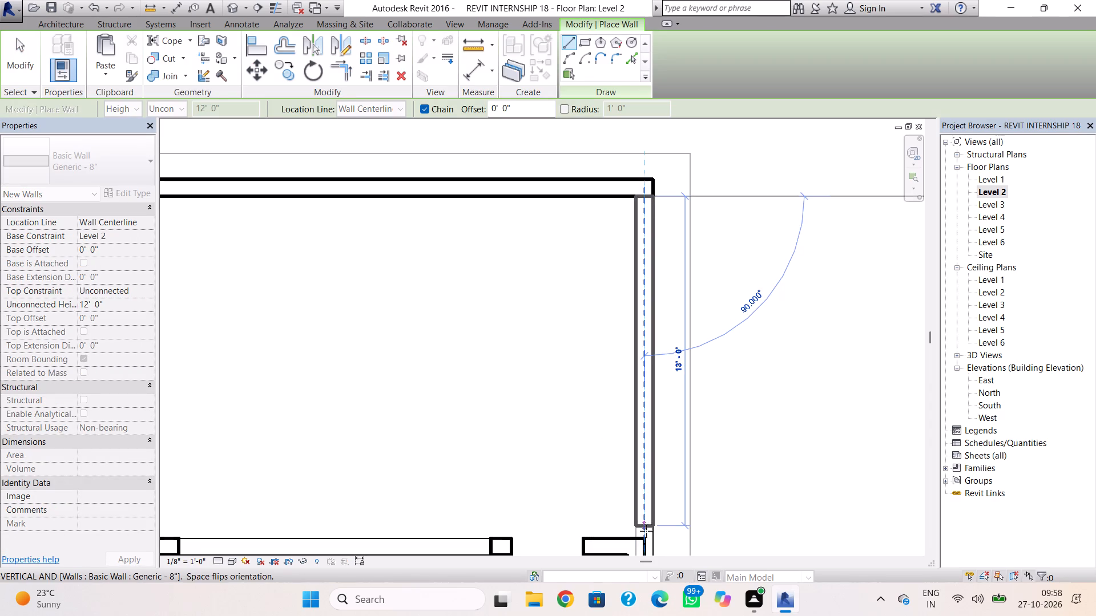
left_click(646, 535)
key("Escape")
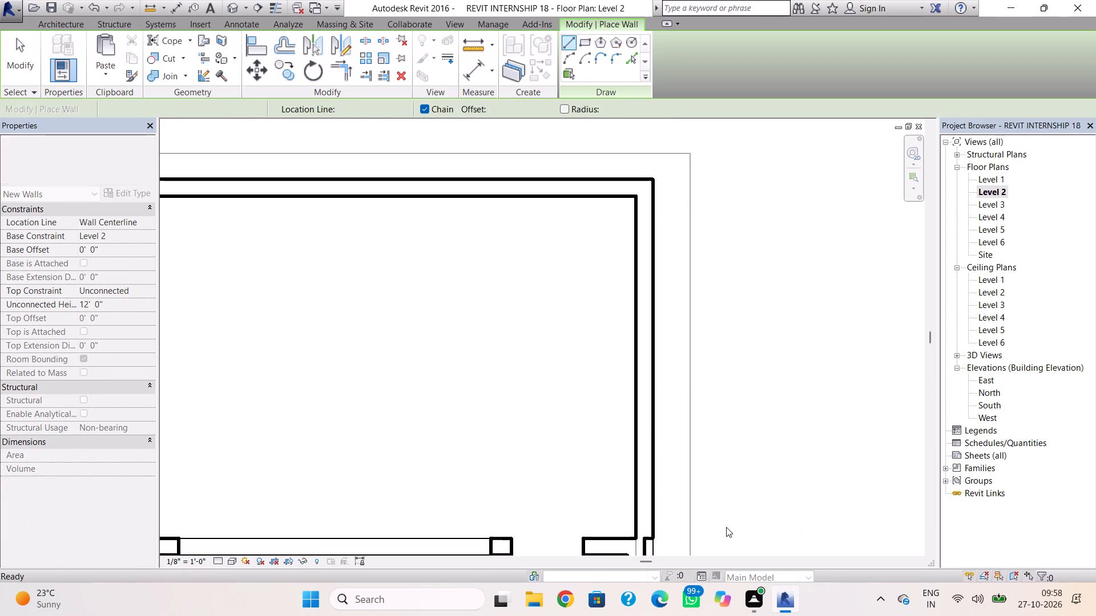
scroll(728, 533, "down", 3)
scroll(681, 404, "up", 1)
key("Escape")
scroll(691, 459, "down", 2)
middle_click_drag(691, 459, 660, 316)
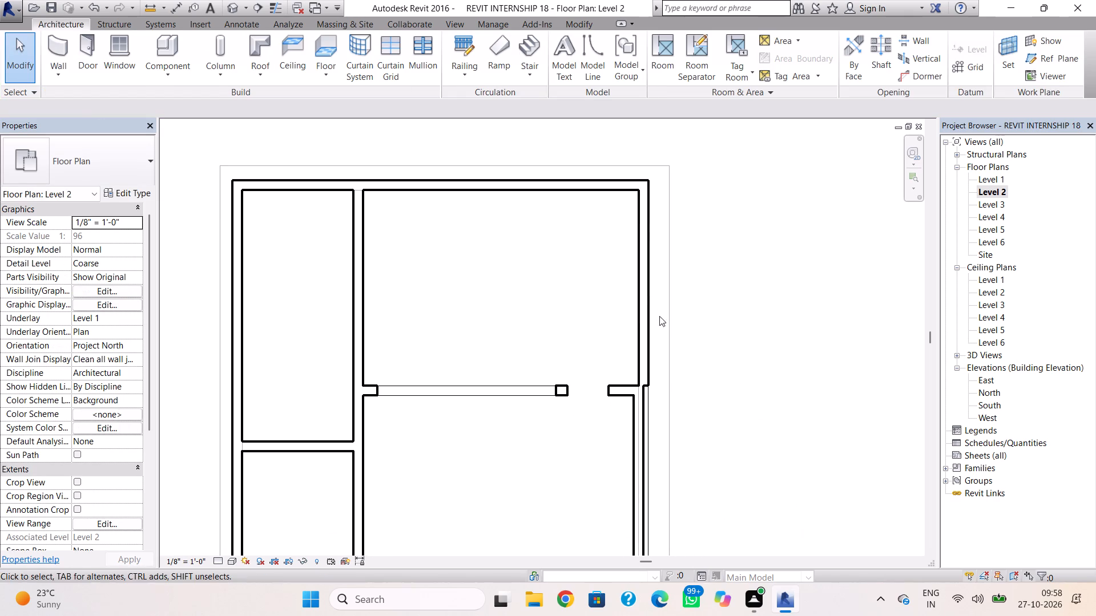
Nudge the existing side wall between the door wall and the front facade outward toward the floor edge.
left_click(638, 416)
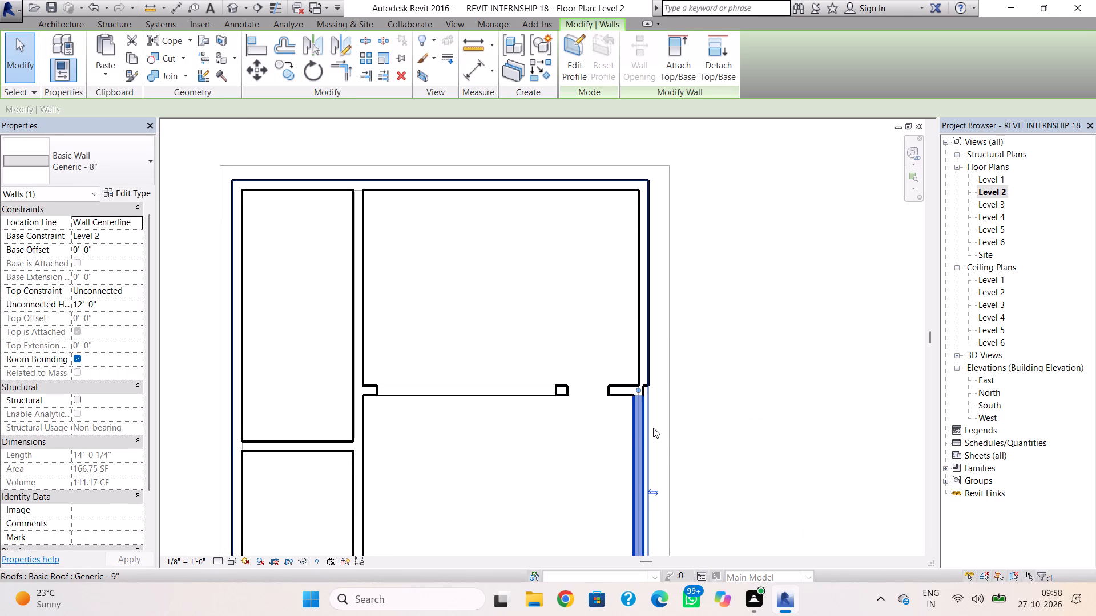
key("Right")
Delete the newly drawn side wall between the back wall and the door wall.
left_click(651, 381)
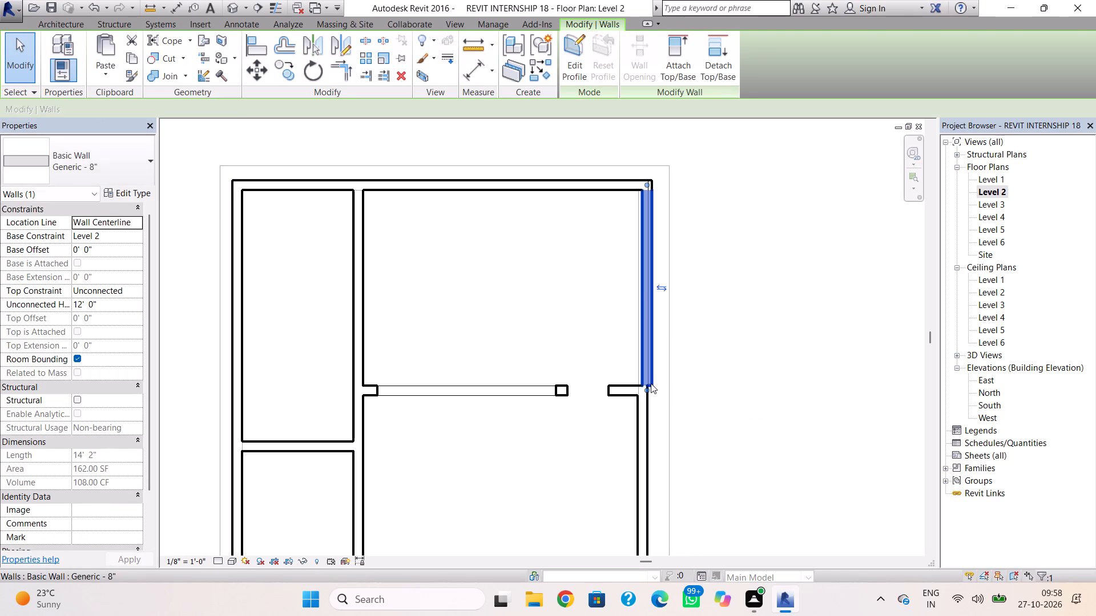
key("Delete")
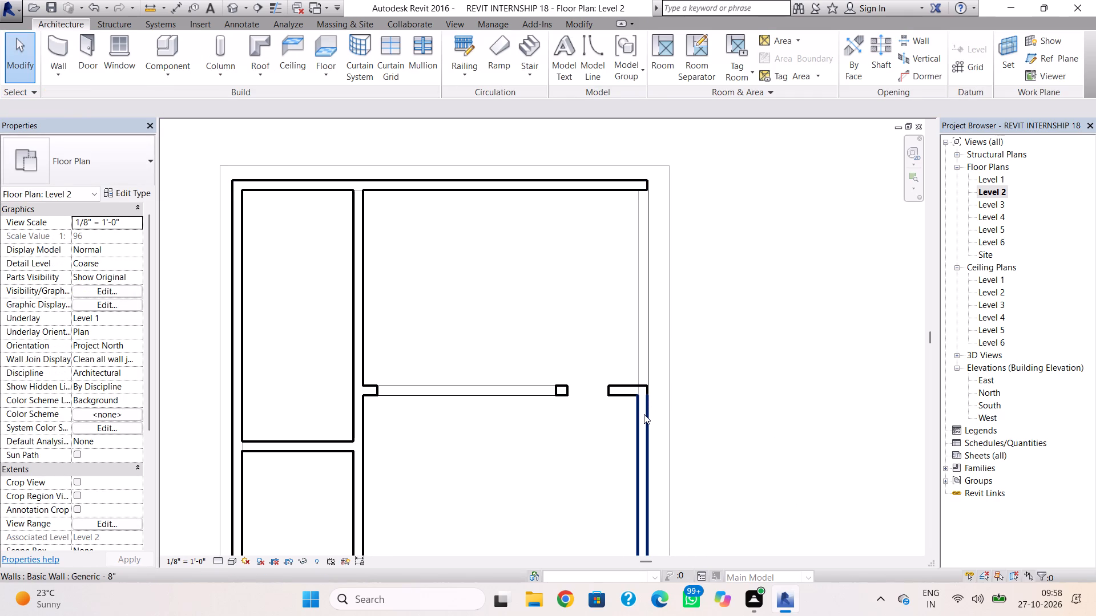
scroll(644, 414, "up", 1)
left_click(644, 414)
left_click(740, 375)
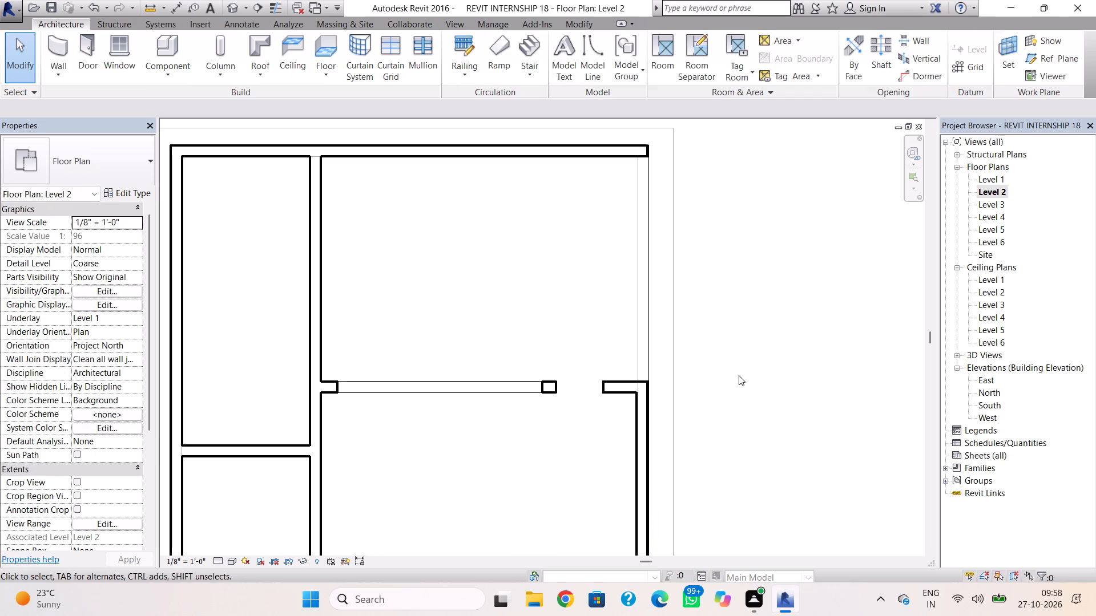
Redraw the Generic - 8" side wall from the back wall to the door wall, discarding the stray angled segment at its end.
left_click(61, 48)
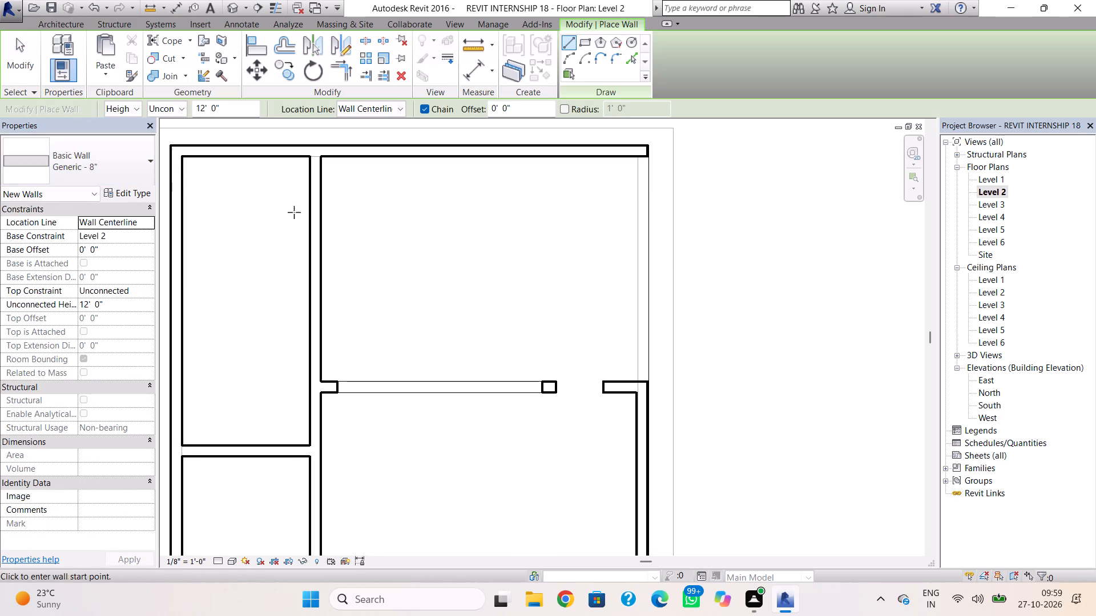
scroll(642, 157, "up", 3)
left_click(643, 157)
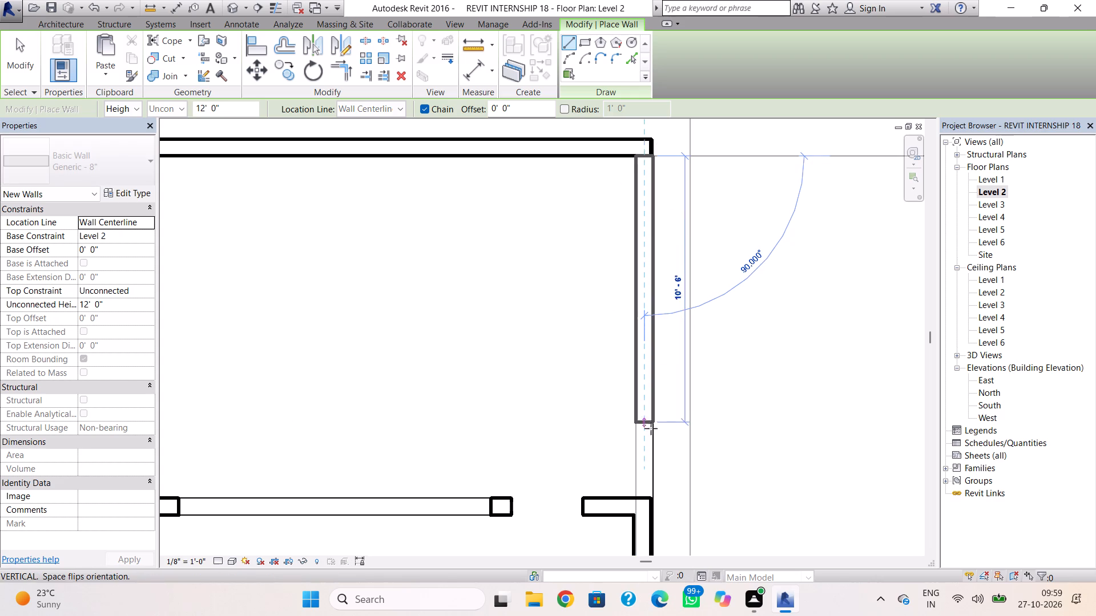
left_click(651, 495)
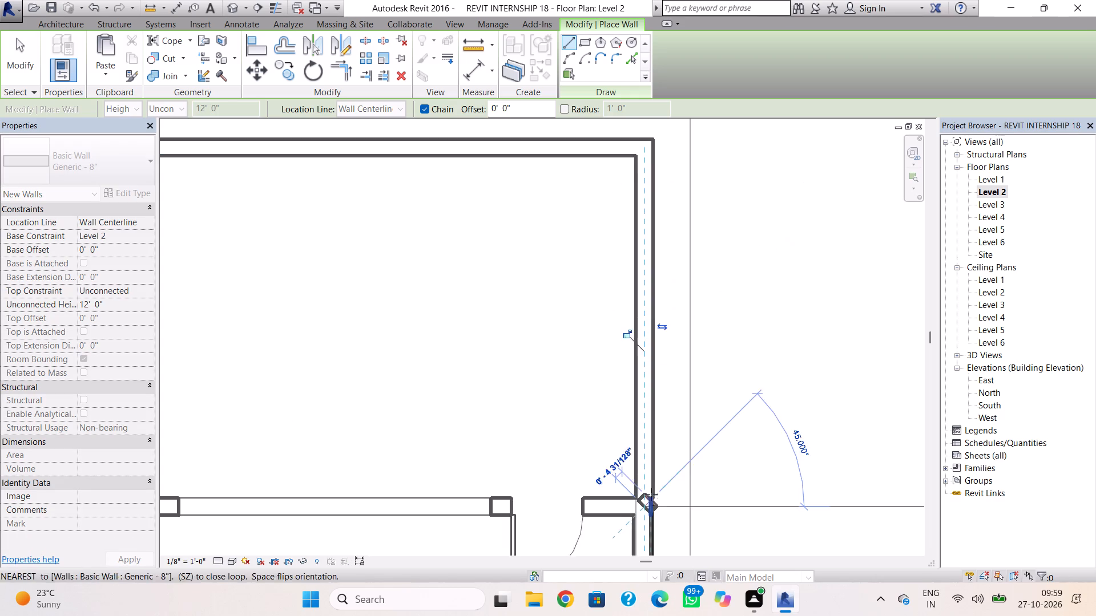
left_click(724, 463)
key("ctrl+z")
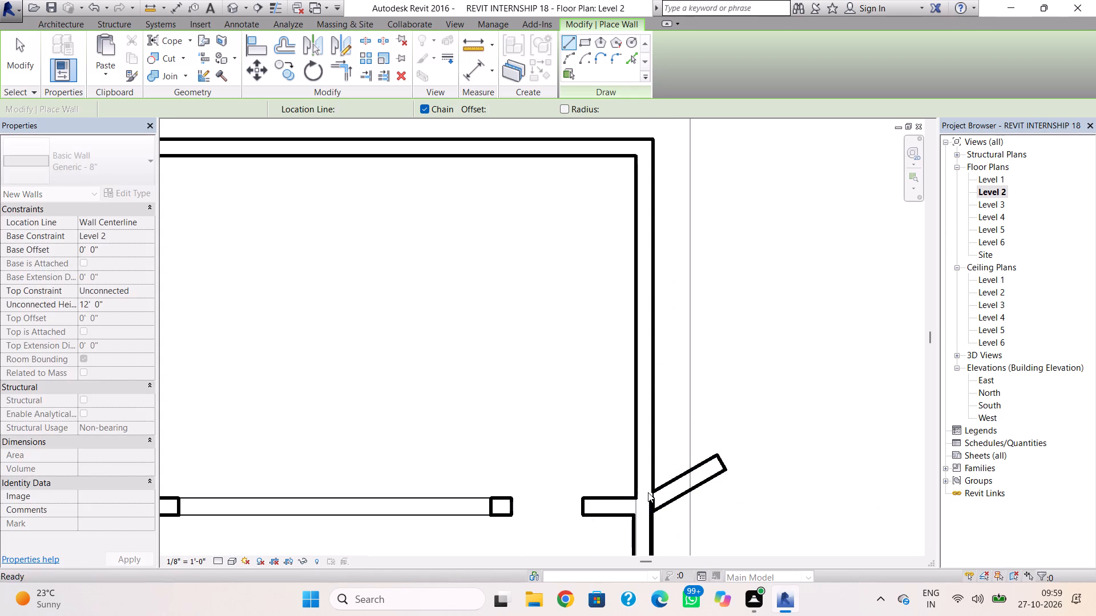
key("ctrl+z")
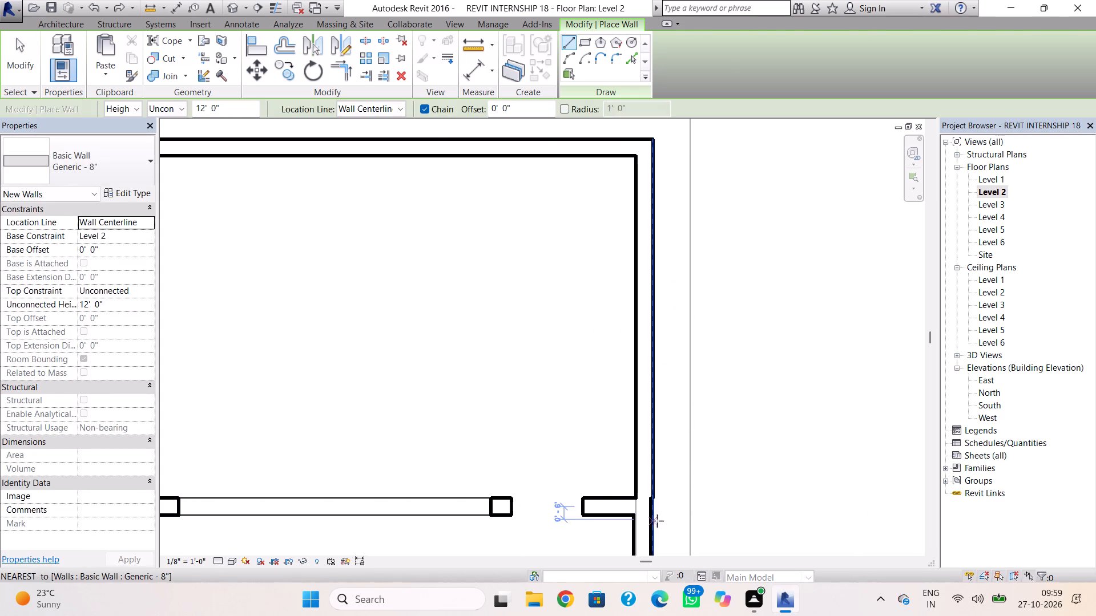
key("Escape")
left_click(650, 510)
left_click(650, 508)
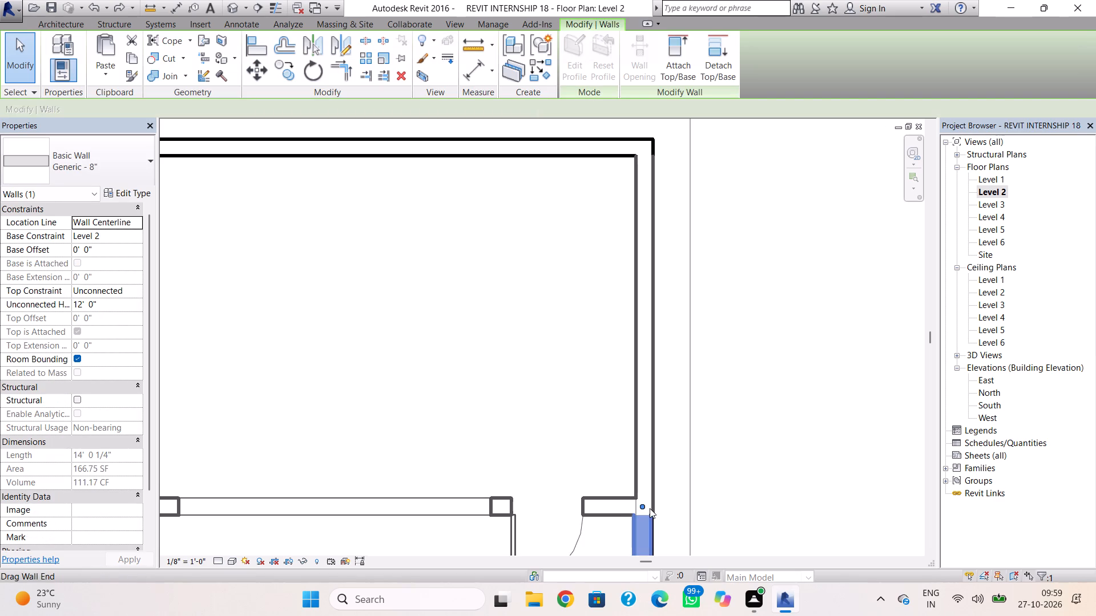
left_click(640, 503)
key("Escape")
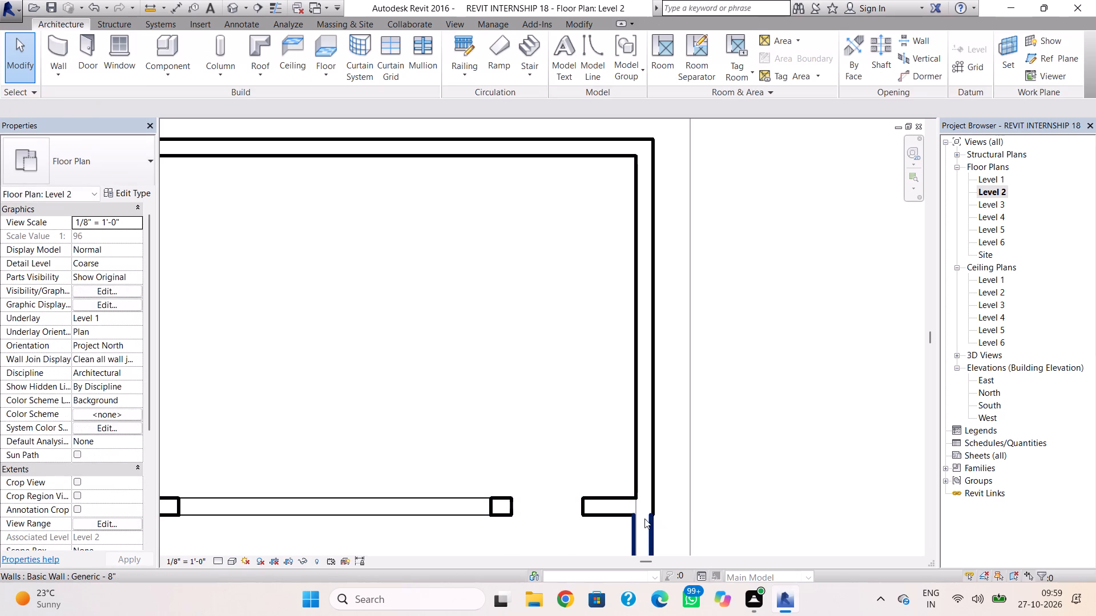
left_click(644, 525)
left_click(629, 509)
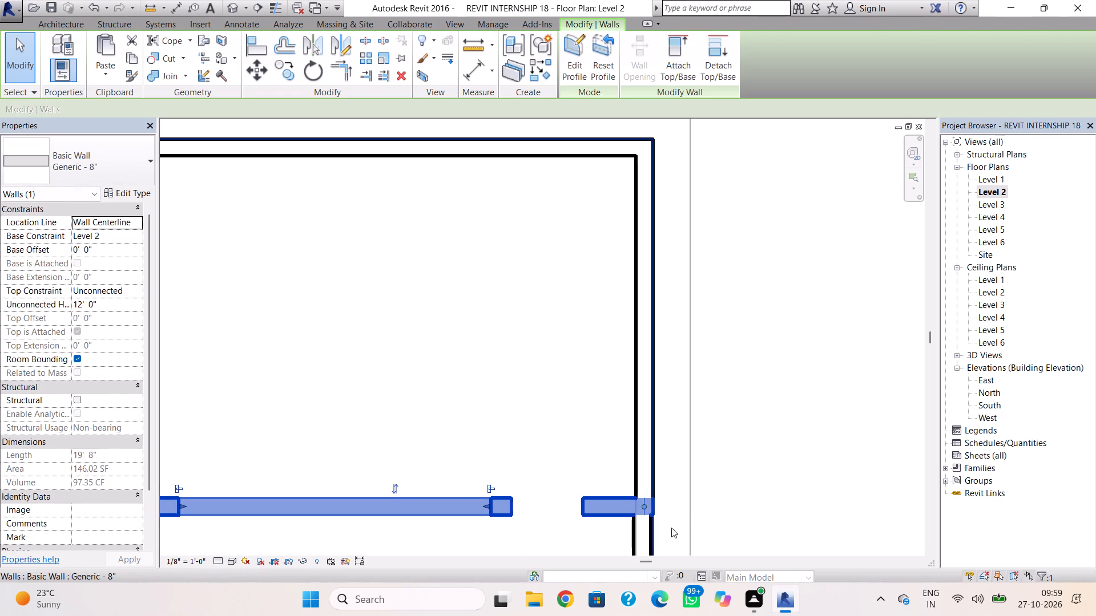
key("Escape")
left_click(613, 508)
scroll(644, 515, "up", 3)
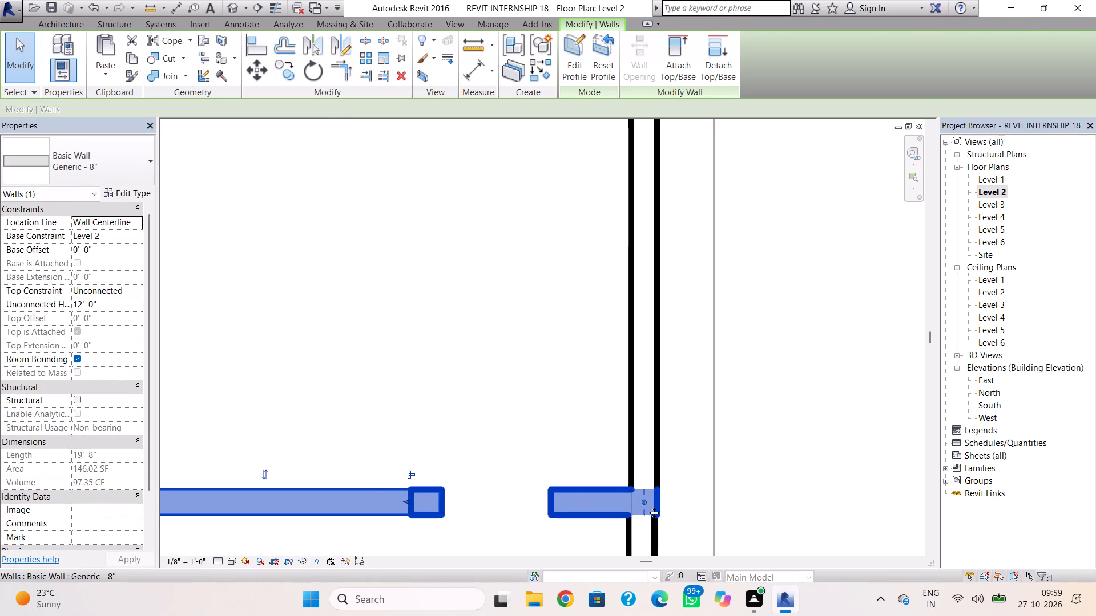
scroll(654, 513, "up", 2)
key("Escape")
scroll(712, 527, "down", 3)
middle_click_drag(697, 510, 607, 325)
Nudge the side wall between the door wall and the front facade slightly outward.
left_click(581, 404)
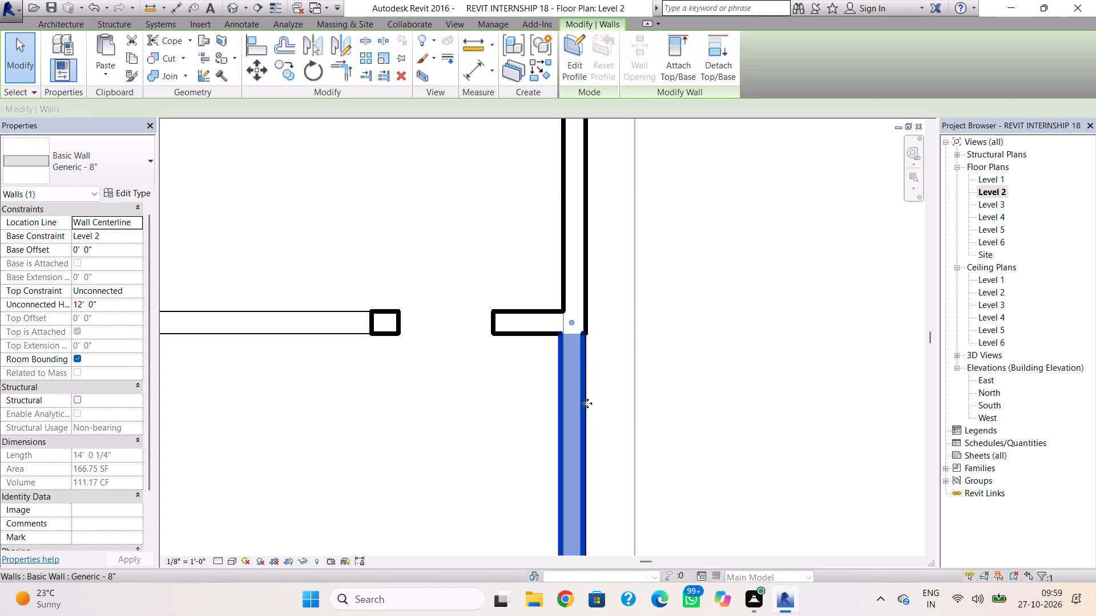
scroll(590, 403, "up", 2)
key("Right")
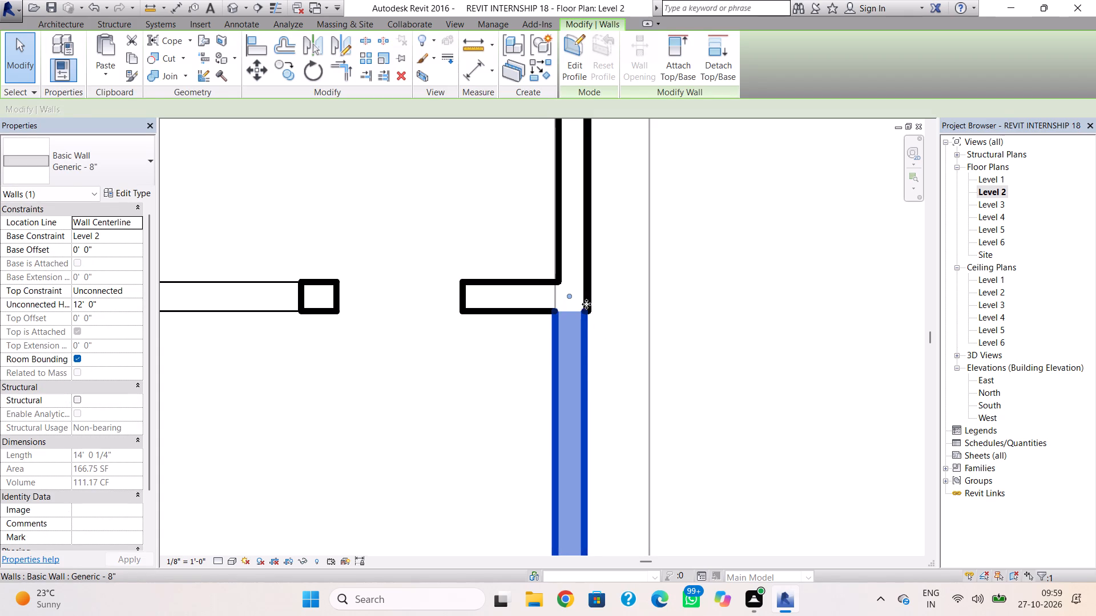
Delete the side wall between the back wall and the door wall.
left_click(586, 257)
key("Delete")
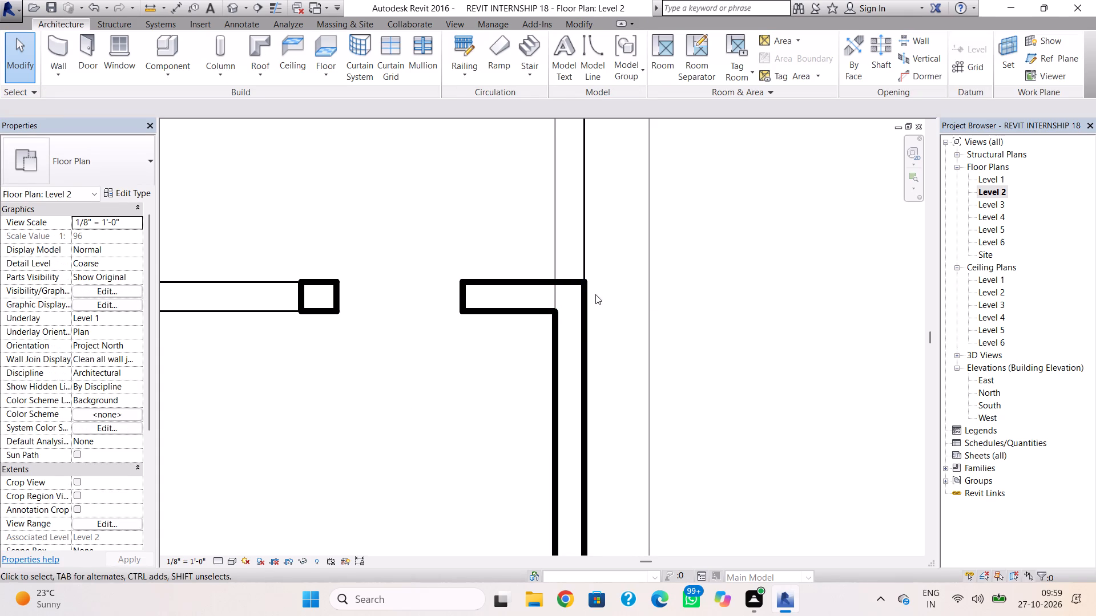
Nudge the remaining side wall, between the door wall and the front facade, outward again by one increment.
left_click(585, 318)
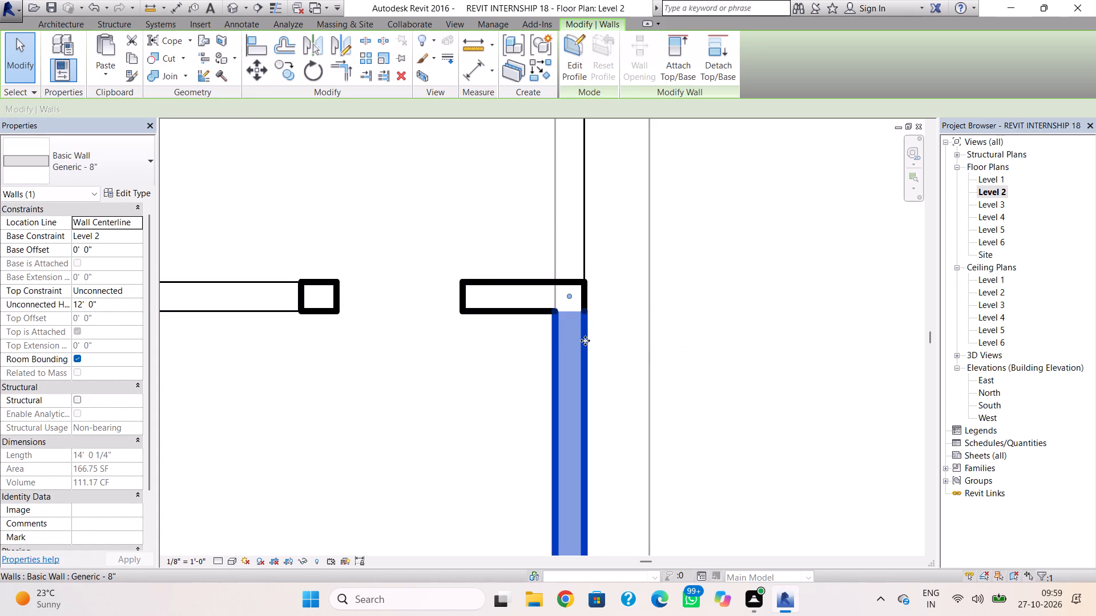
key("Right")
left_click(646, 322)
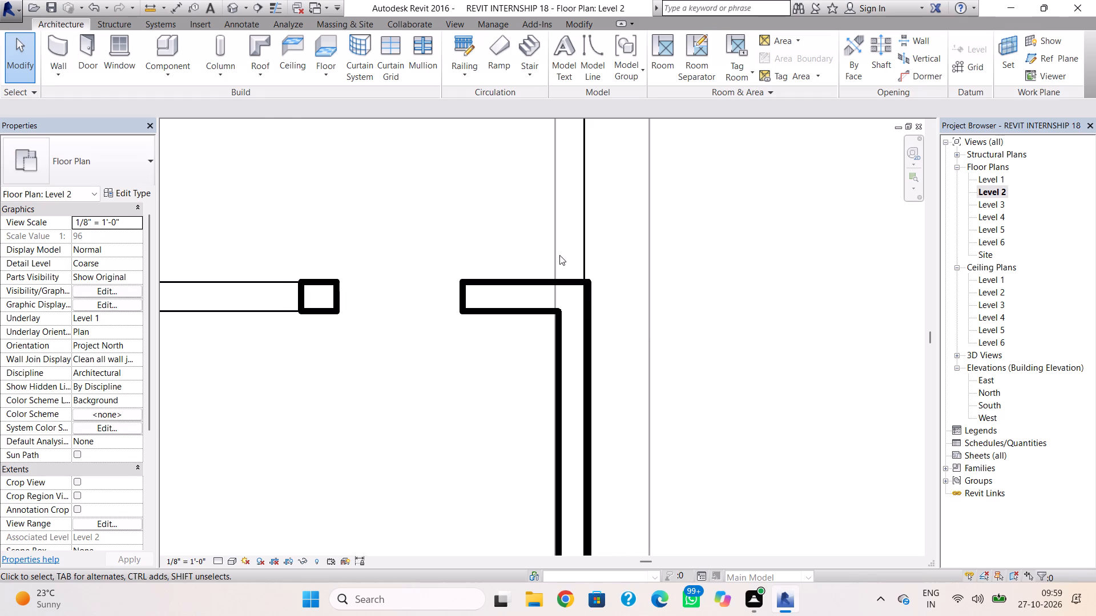
Draw a Generic - 8" side wall about 13' 6" long from the back wall's end to the door wall.
left_click_drag(58, 53, 64, 55)
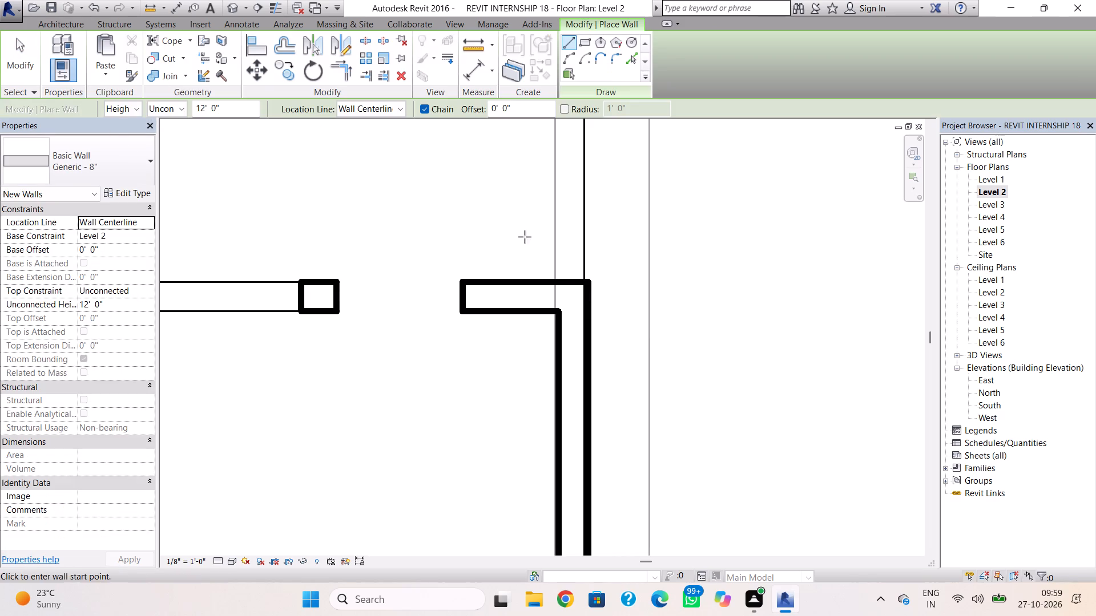
scroll(568, 269, "down", 8)
middle_click_drag(569, 294, 545, 464)
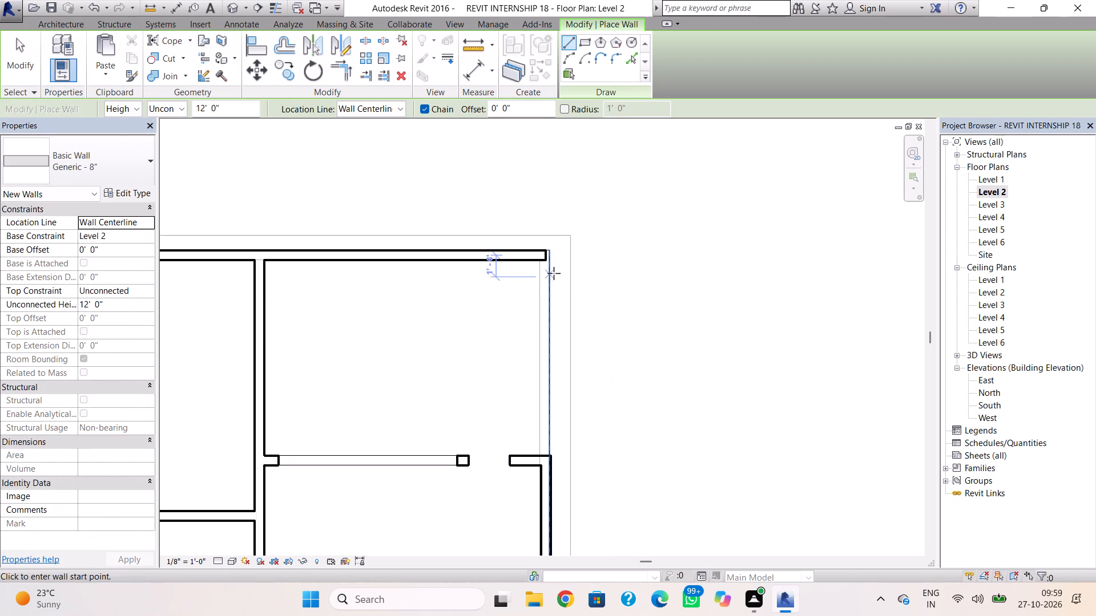
scroll(542, 264, "up", 3)
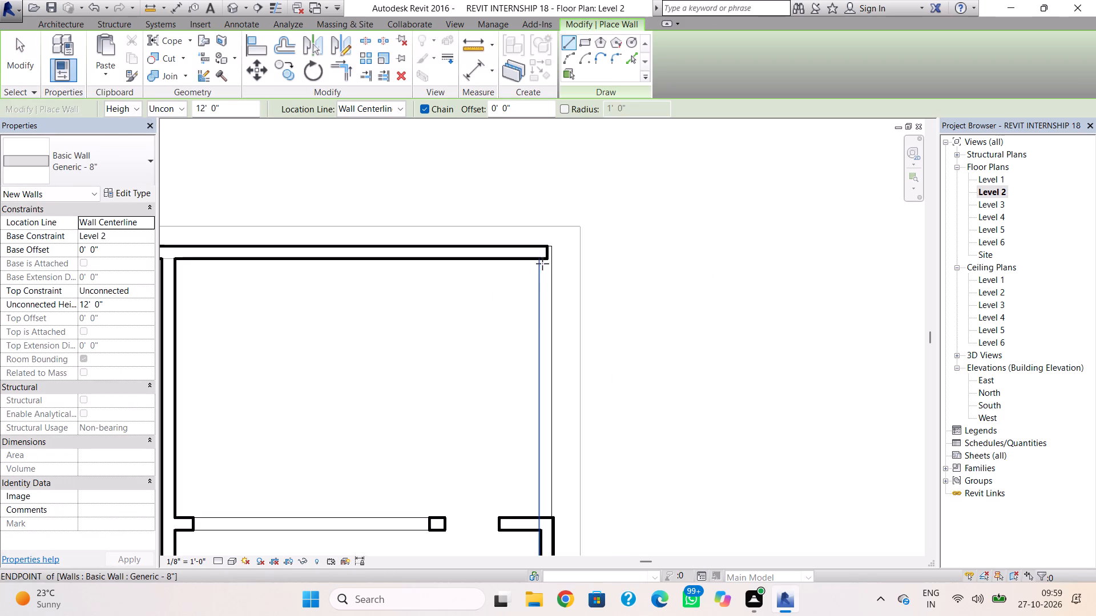
scroll(542, 262, "up", 5)
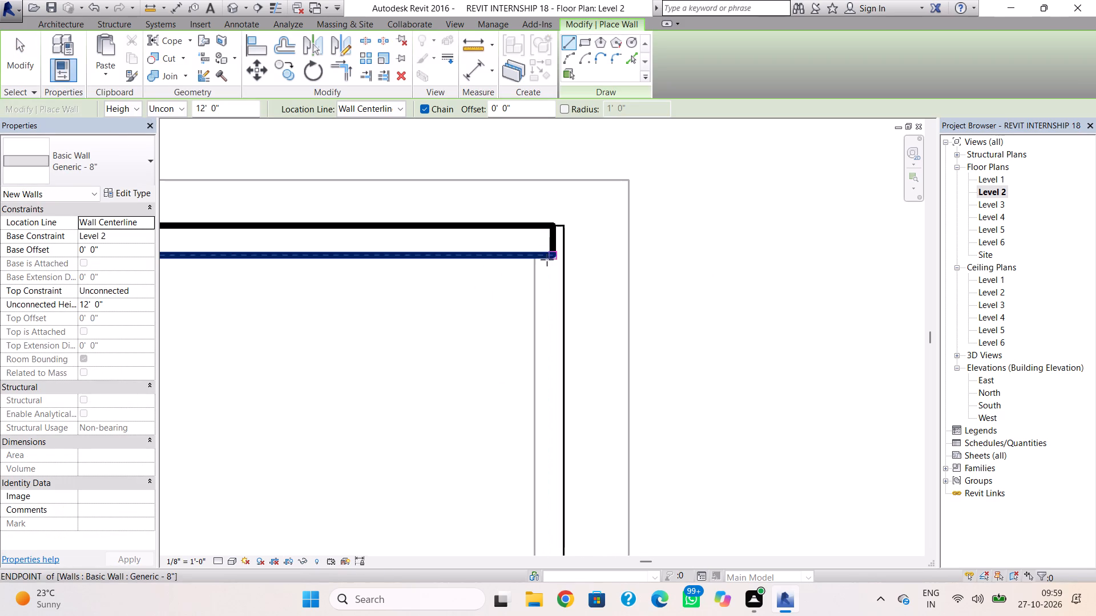
left_click(546, 261)
scroll(560, 415, "down", 2)
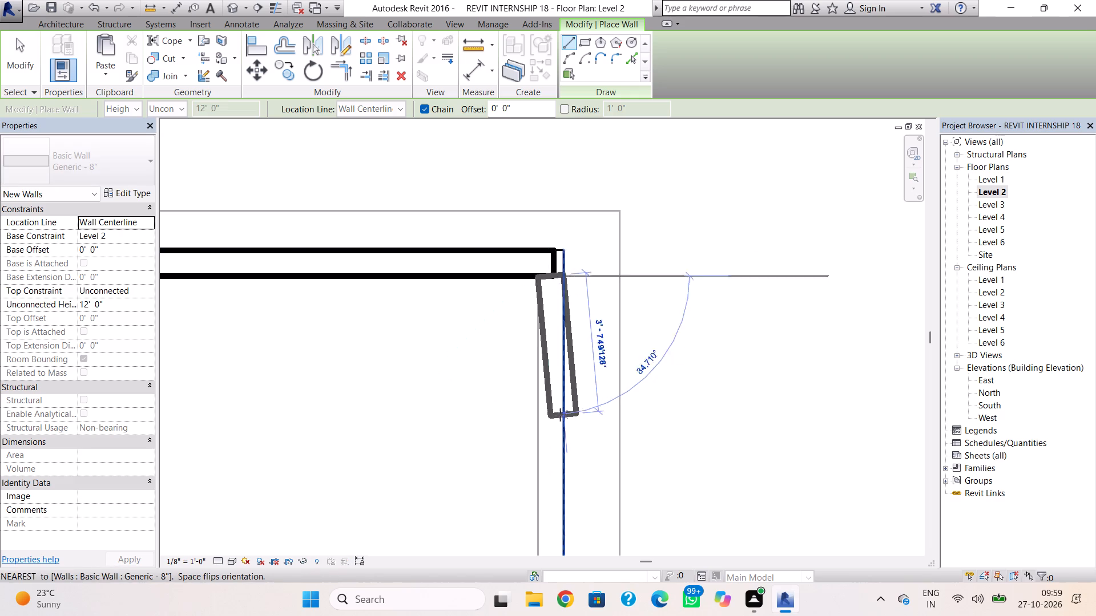
scroll(560, 415, "down", 1)
middle_click_drag(555, 404, 519, 281)
scroll(519, 276, "up", 1)
scroll(525, 384, "down", 3)
middle_click_drag(516, 361, 516, 256)
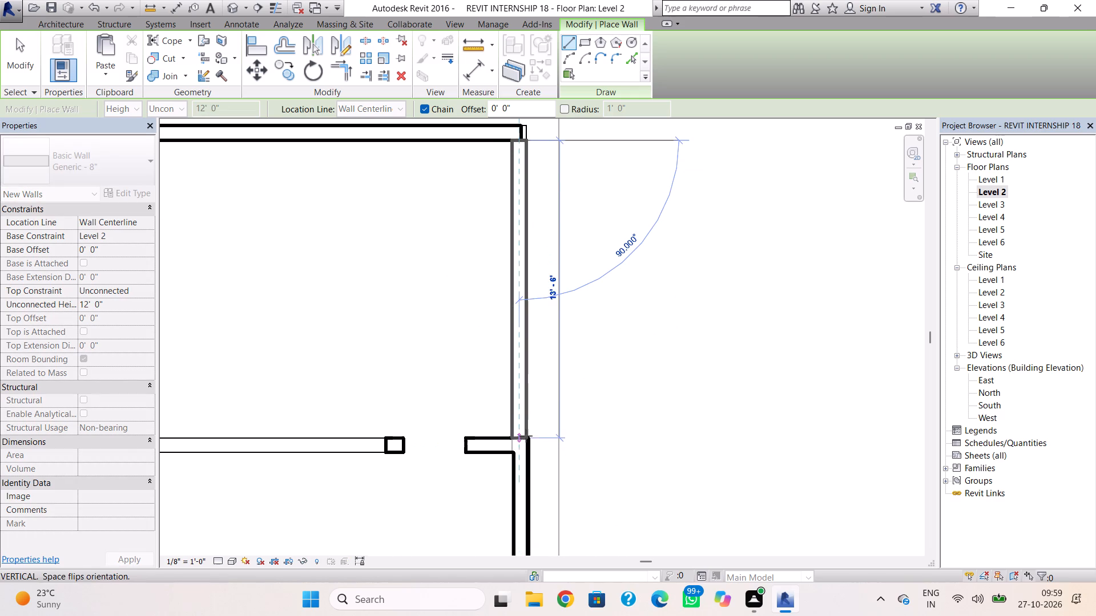
left_click(526, 433)
key("Escape")
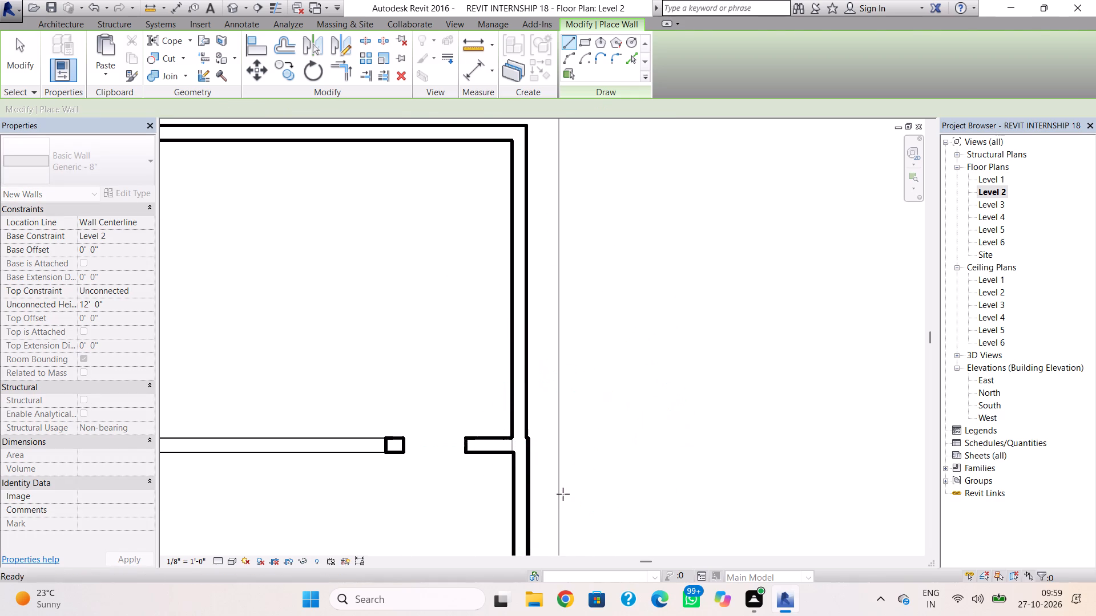
key("Escape")
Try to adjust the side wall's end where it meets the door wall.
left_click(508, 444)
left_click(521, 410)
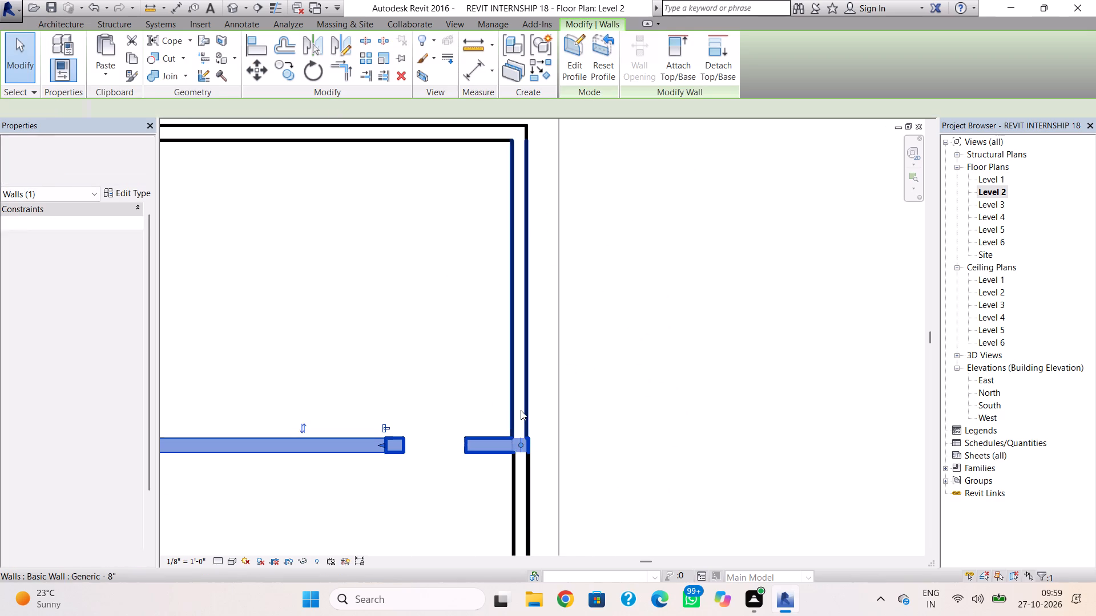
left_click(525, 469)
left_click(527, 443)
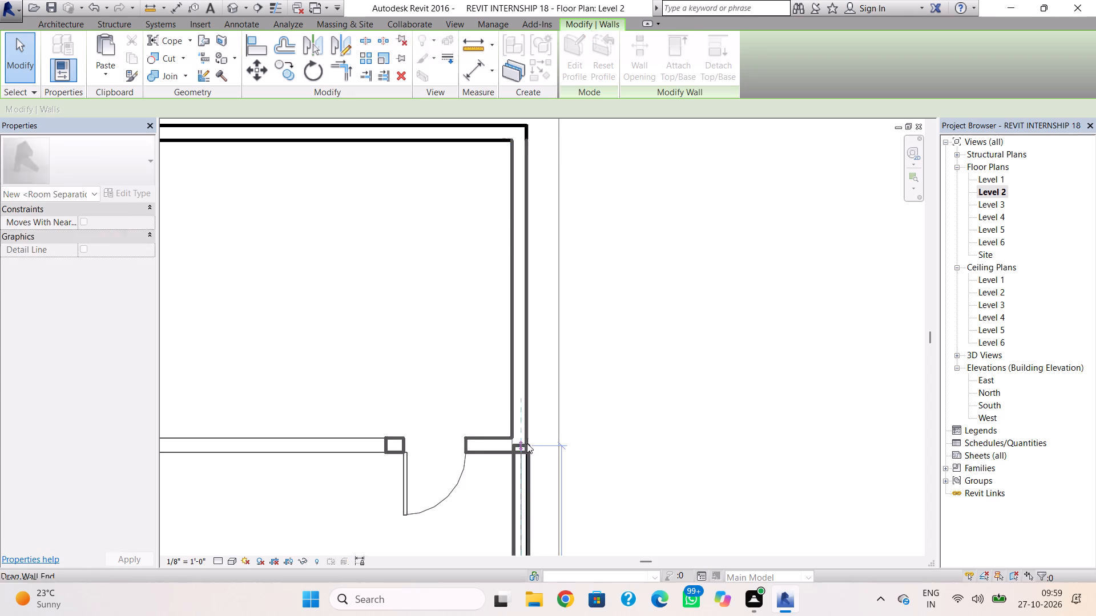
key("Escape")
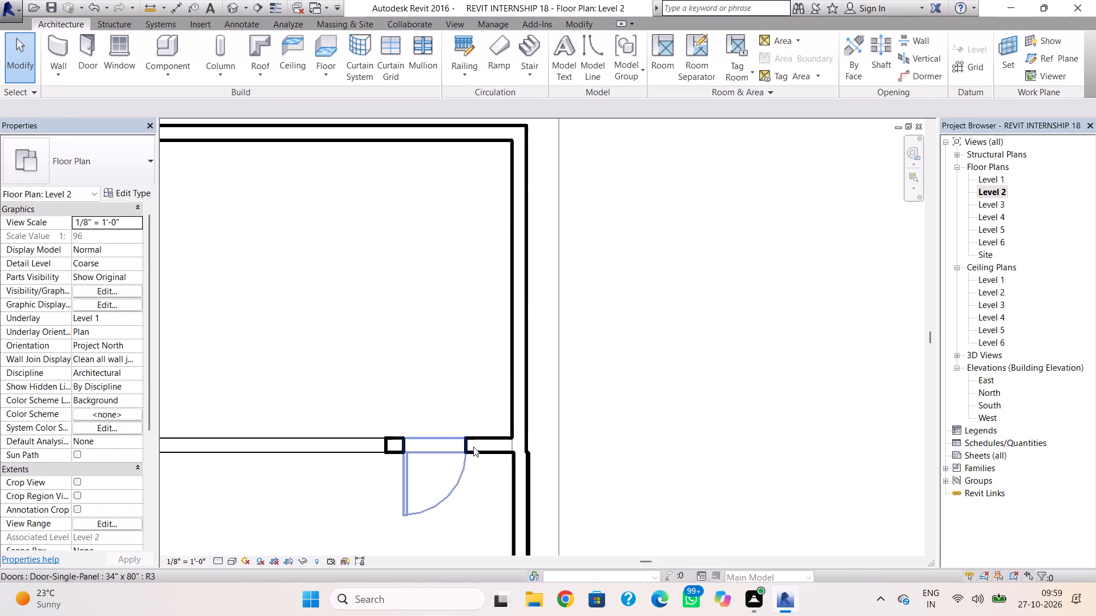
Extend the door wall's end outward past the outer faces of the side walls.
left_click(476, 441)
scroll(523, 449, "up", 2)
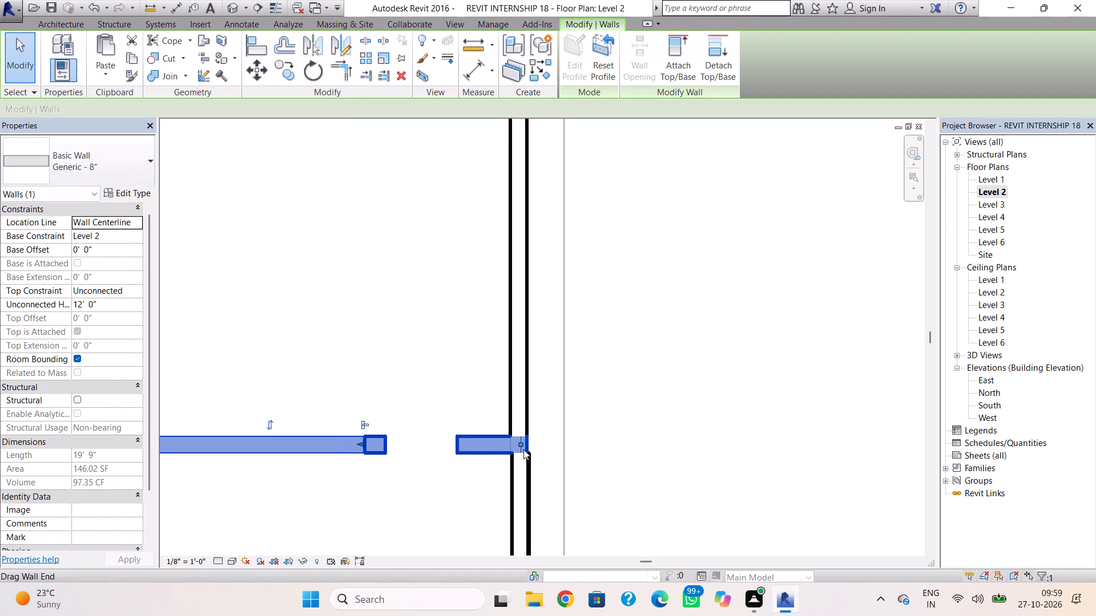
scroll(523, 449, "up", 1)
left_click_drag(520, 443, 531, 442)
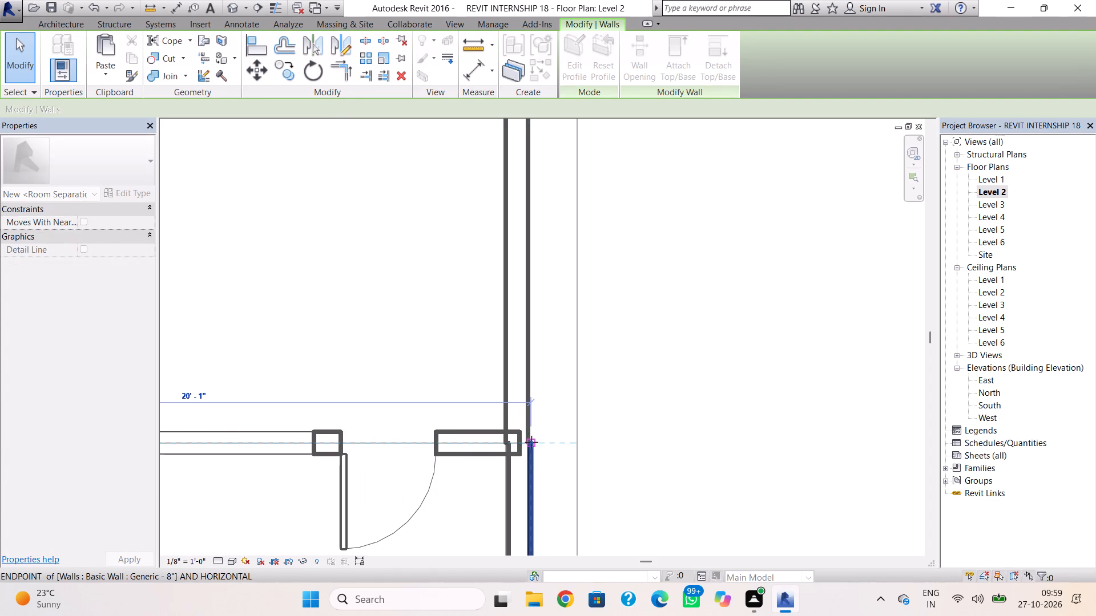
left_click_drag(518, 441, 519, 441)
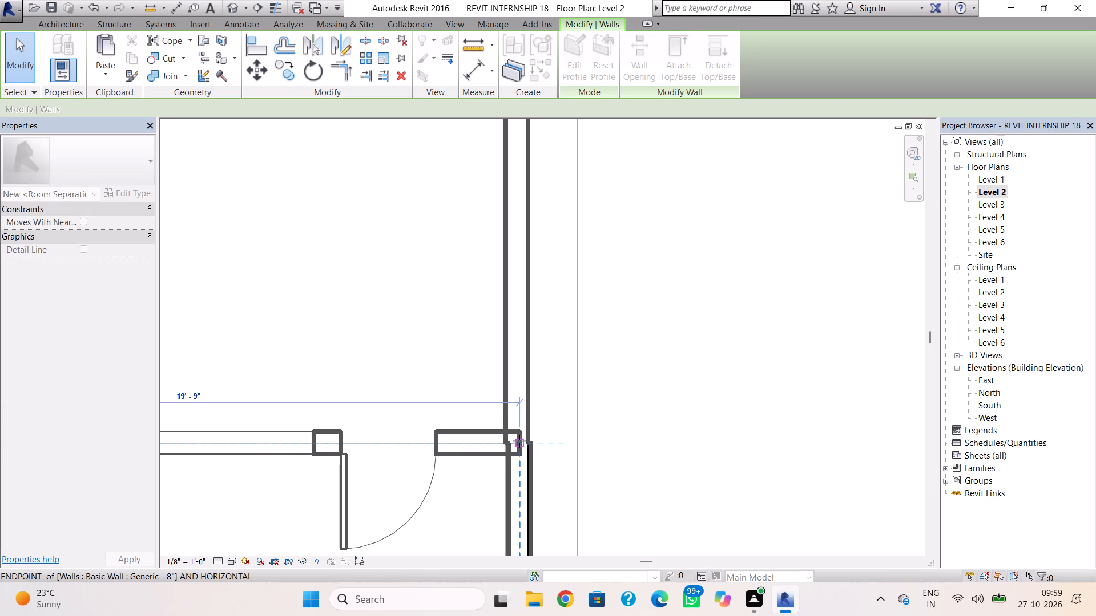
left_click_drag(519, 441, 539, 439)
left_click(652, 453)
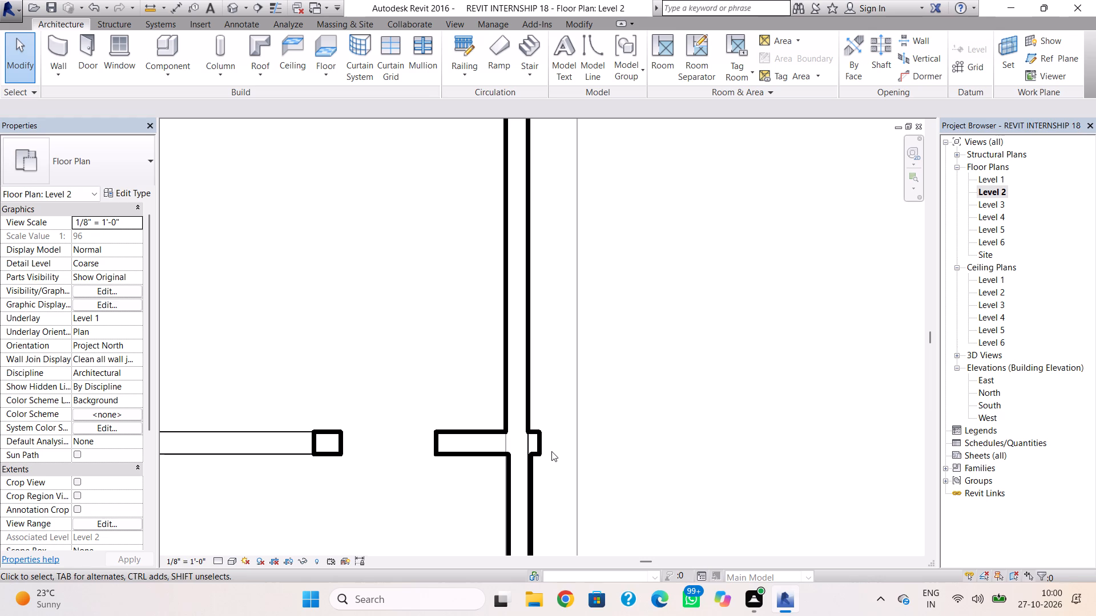
Nudge the door wall inward, correcting the overshoot, until its end no longer projects beyond the side walls.
left_click(540, 443)
key("Left")
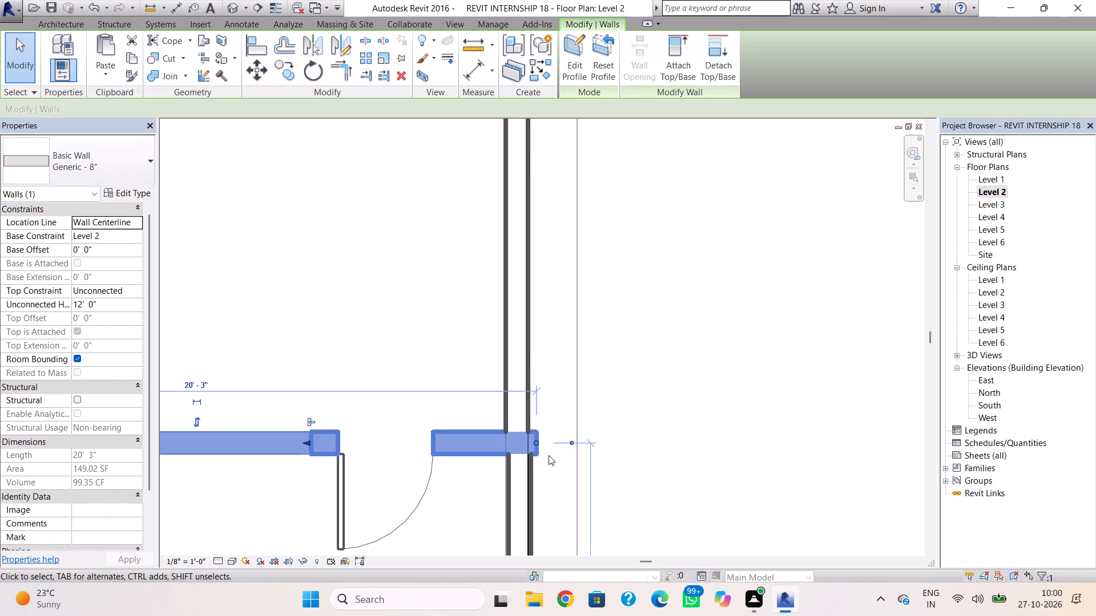
key("Left")
scroll(529, 428, "up", 13)
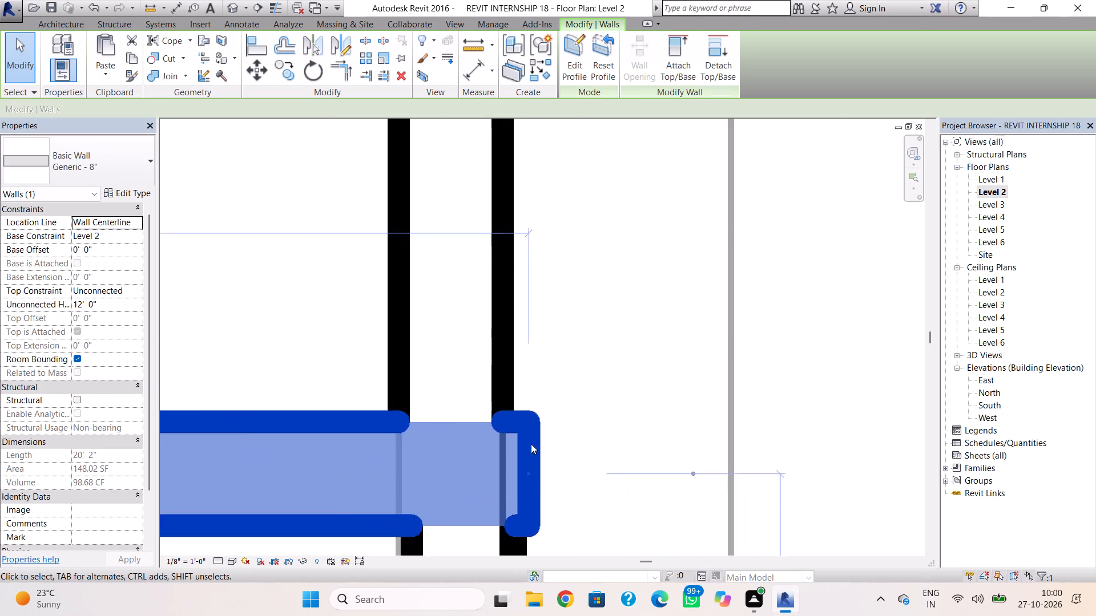
scroll(531, 444, "up", 2)
key("Left")
key("Left")
key("Left")
key("Left")
key("Left")
key("Left")
key("Left")
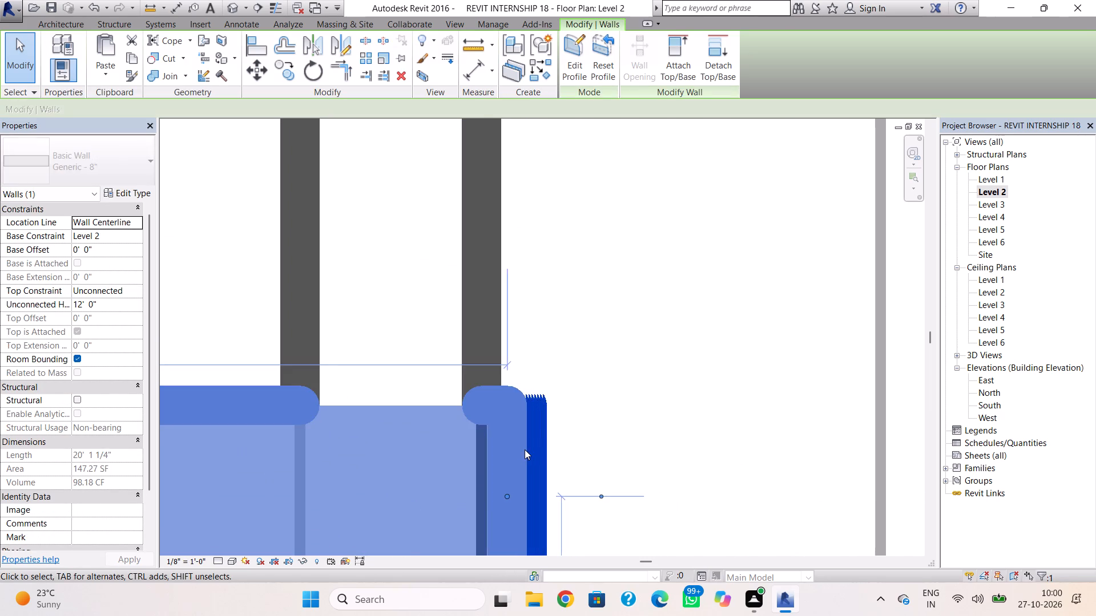
key("Left")
key("Left")
key("Right")
key("Right")
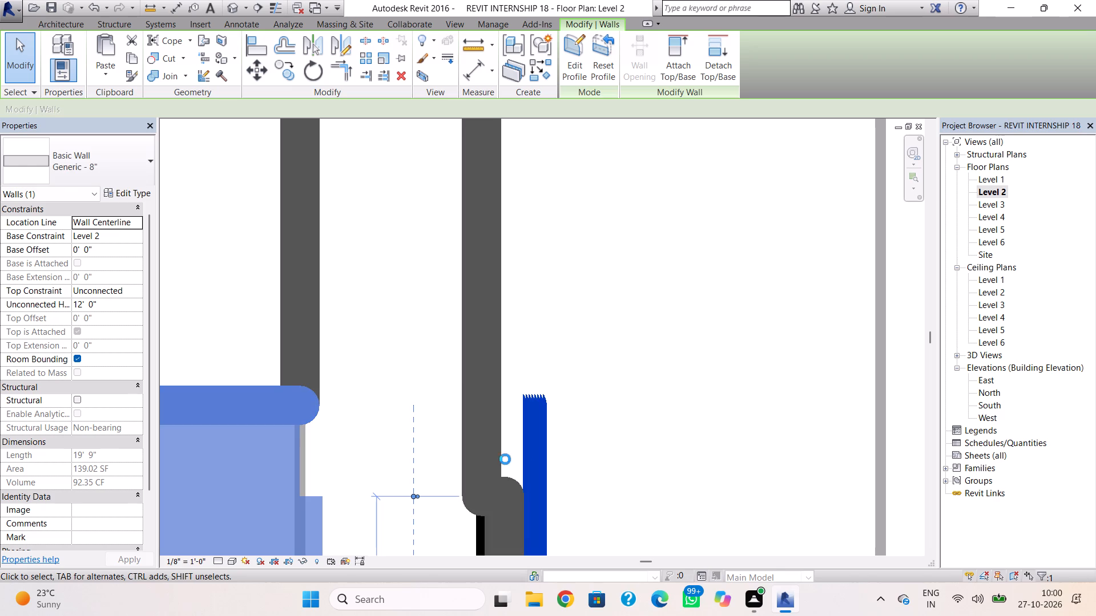
key("Right")
key("Right")
key("Right")
Shorten the rear side wall to 13' 6" so its end is clear of the door wall junction.
scroll(505, 459, "down", 5)
scroll(505, 460, "up", 1)
scroll(505, 460, "down", 3)
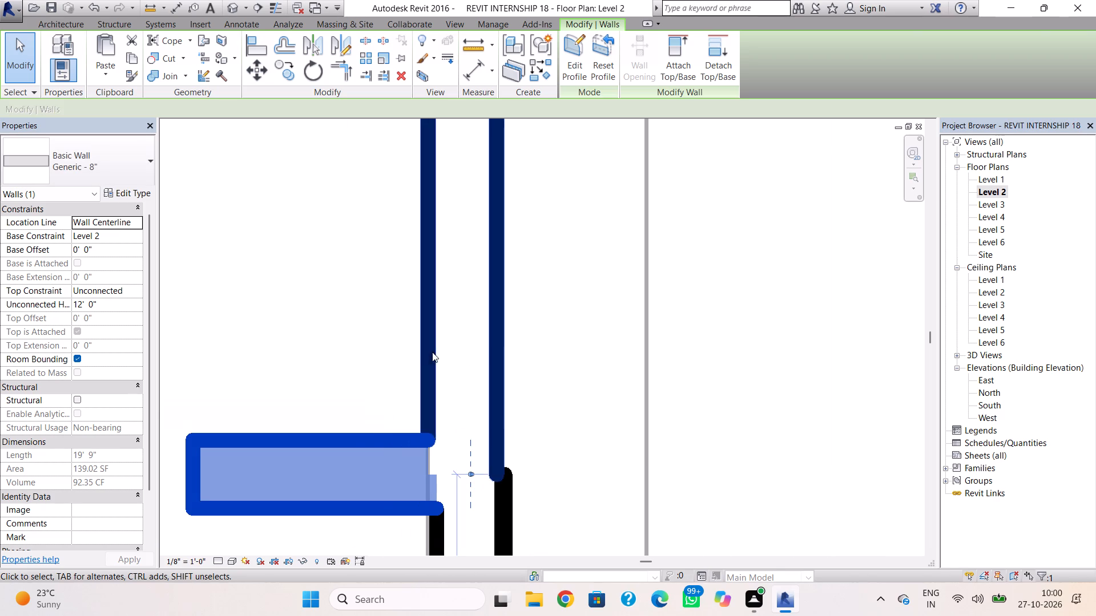
left_click(487, 351)
left_click(493, 364)
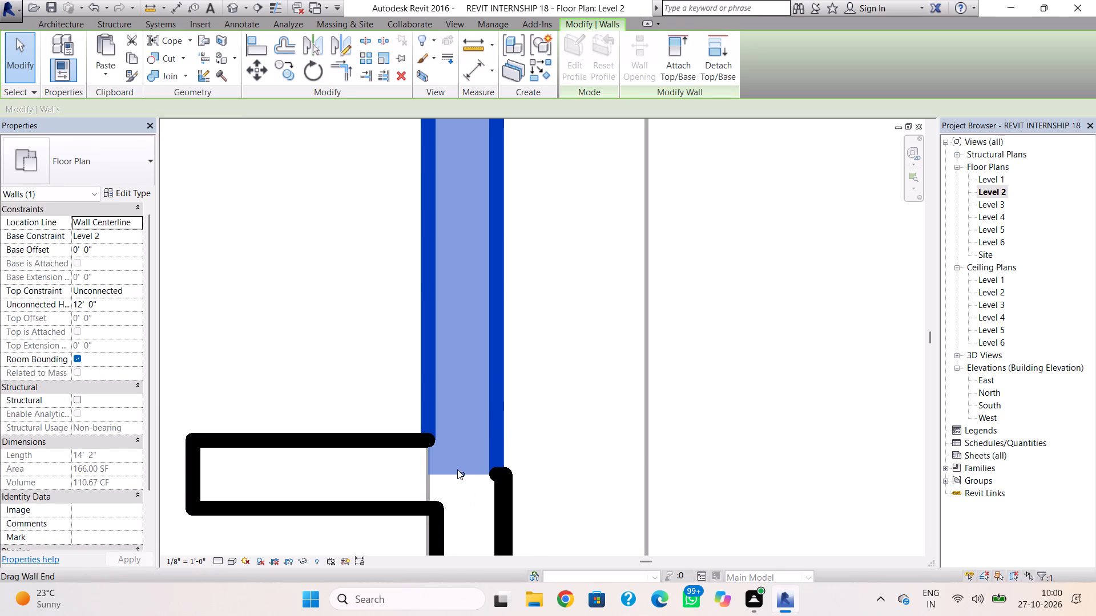
left_click_drag(460, 471, 462, 408)
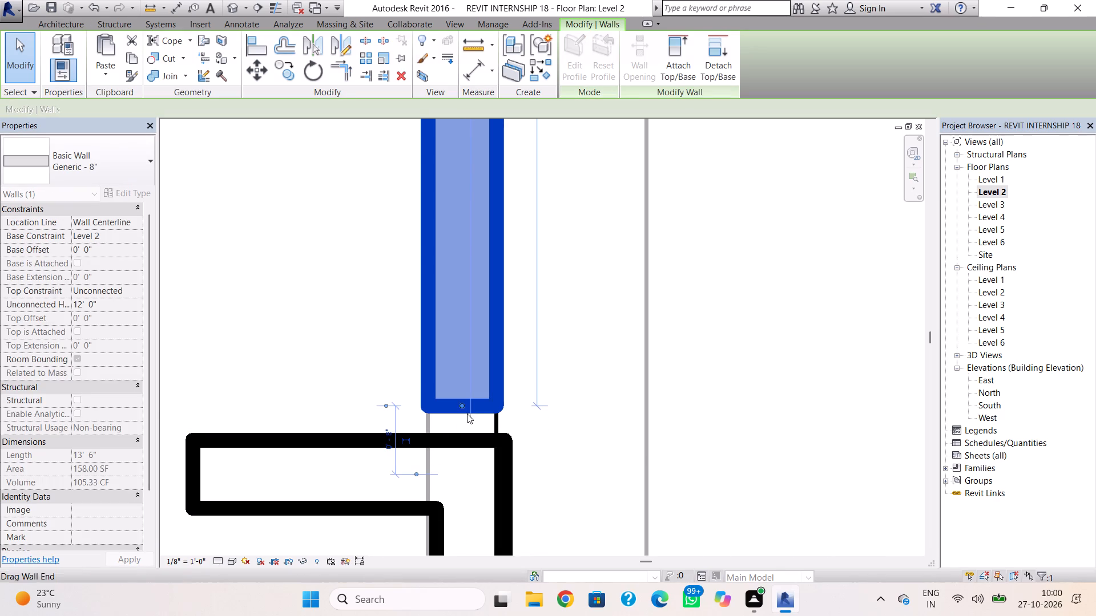
left_click(494, 447)
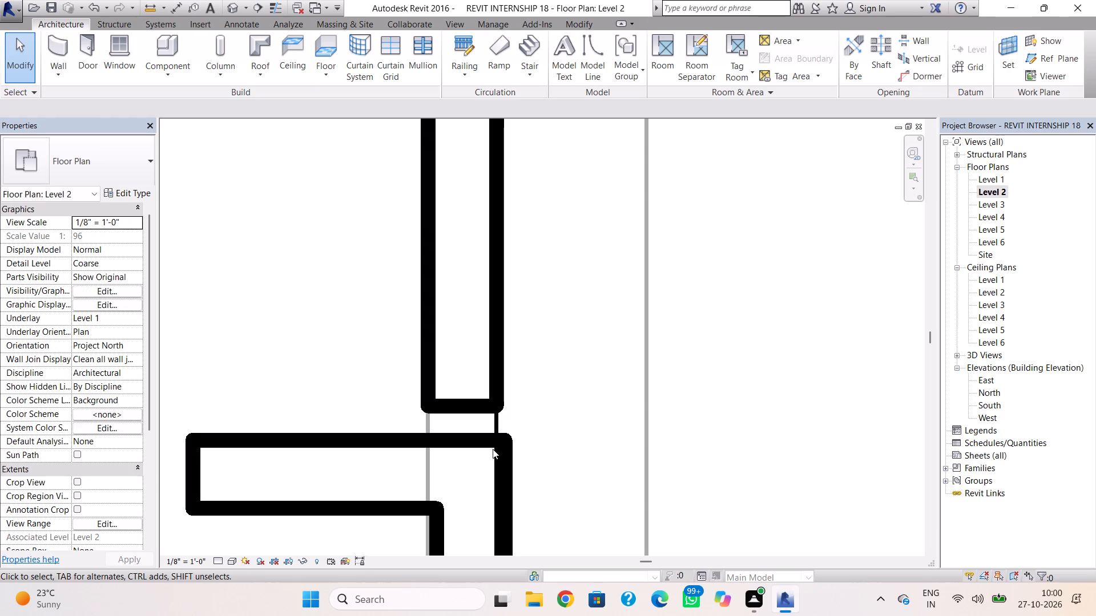
Nudge the side wall in front of the door wall inward to line up with the rear side wall's faces.
left_click(496, 452)
left_click(487, 444)
scroll(486, 451, "down", 3)
middle_click_drag(485, 443, 475, 360)
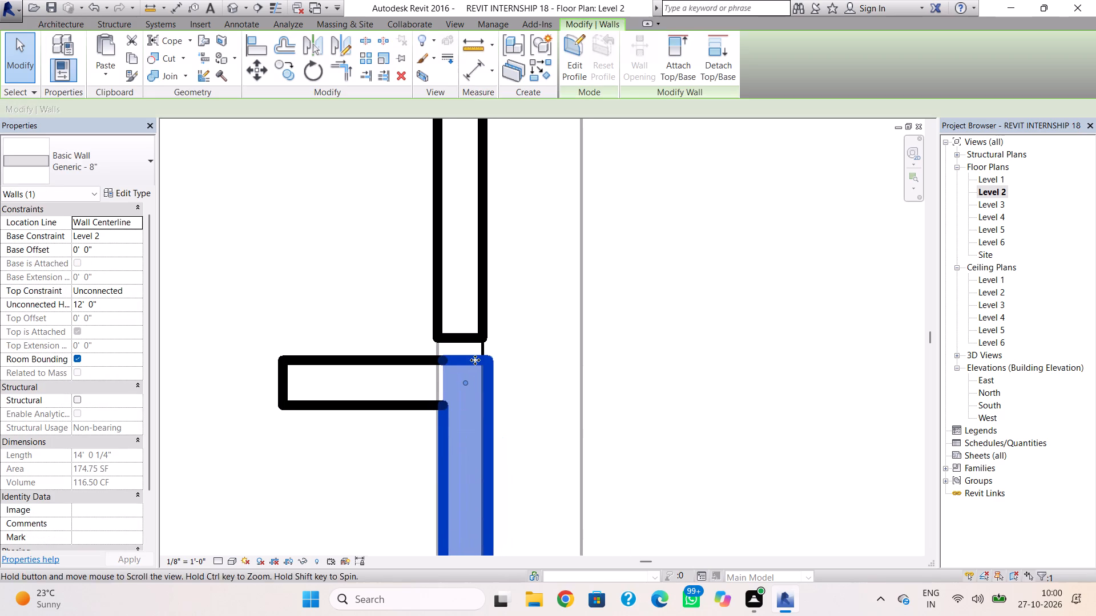
key("Left")
key("Left")
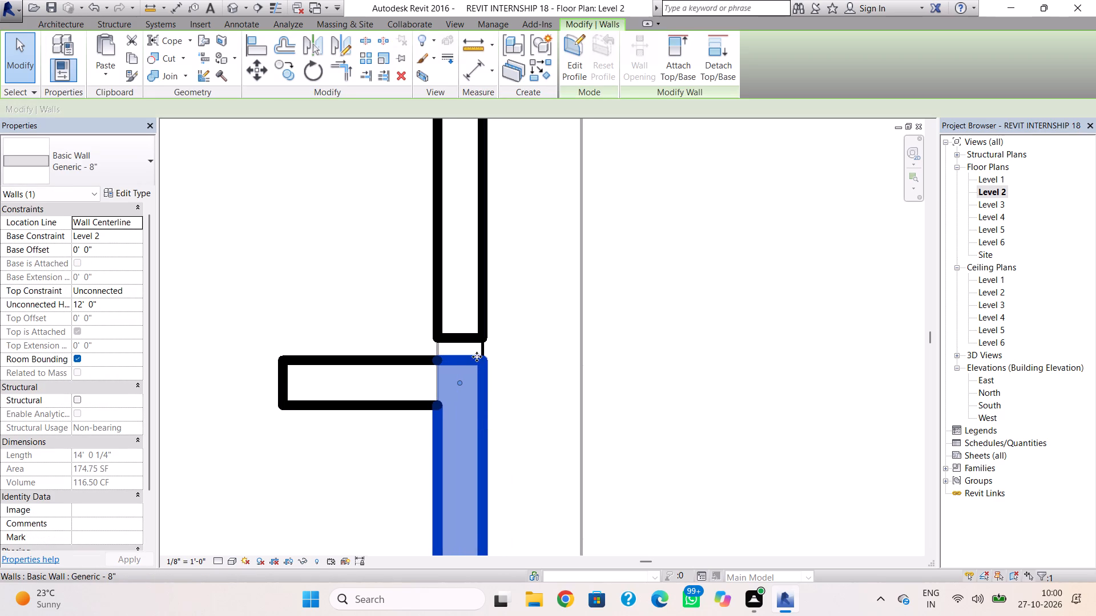
Extend the rear side wall's end to the door wall to form one continuous line with the front side wall.
left_click(477, 343)
left_click_drag(458, 339, 459, 352)
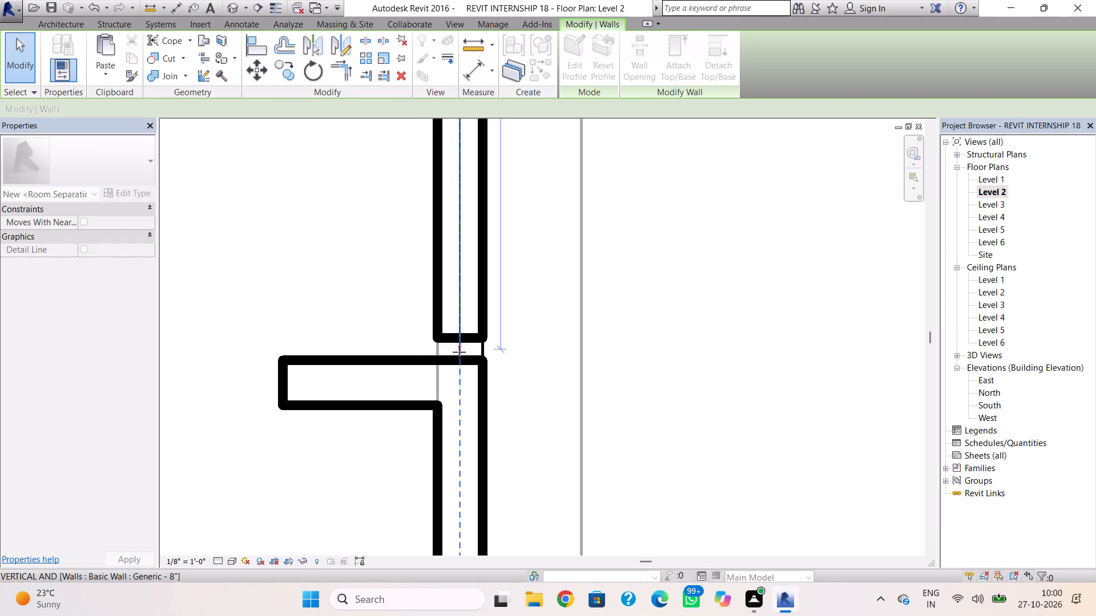
left_click_drag(459, 352, 459, 355)
left_click(743, 395)
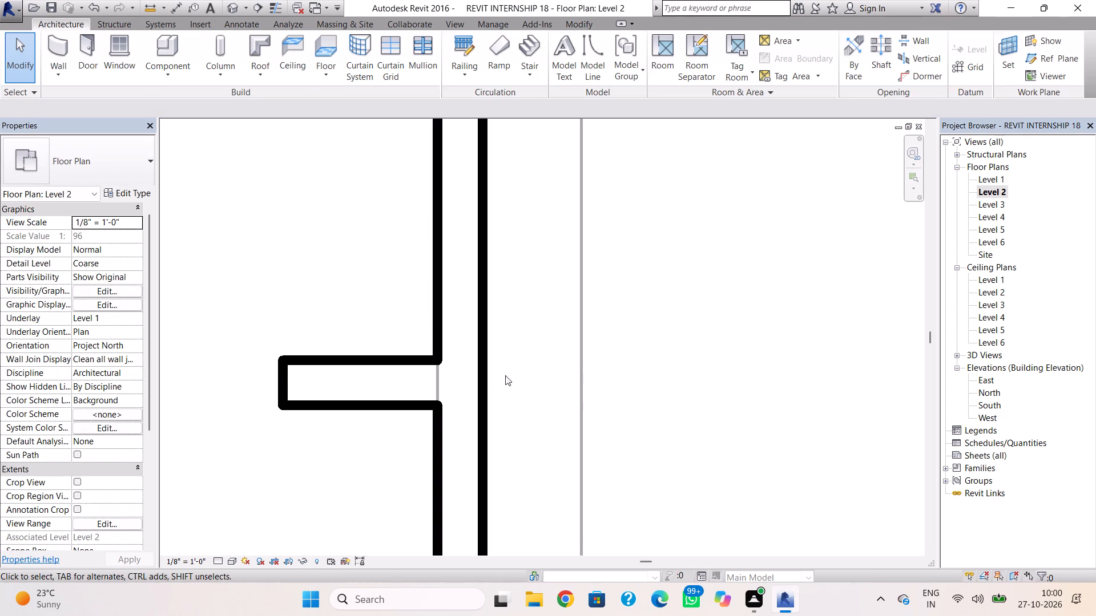
In the 3D view, copy the Level 2 rear wall and paste it aligned to Level 3 and Level 4.
left_click(233, 9)
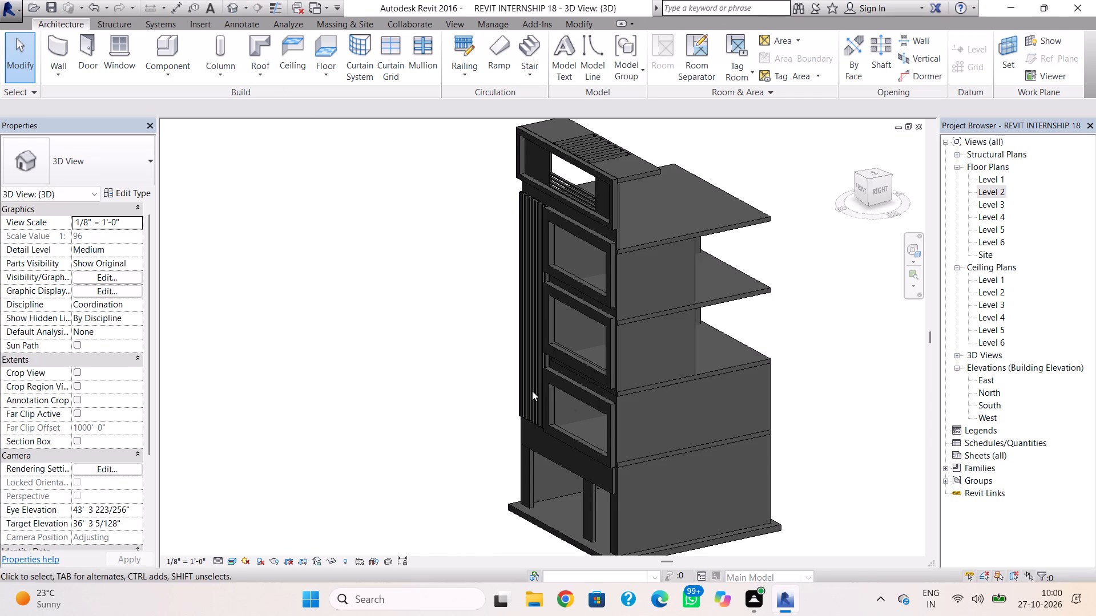
right_click_drag(648, 424, 348, 376, "shift")
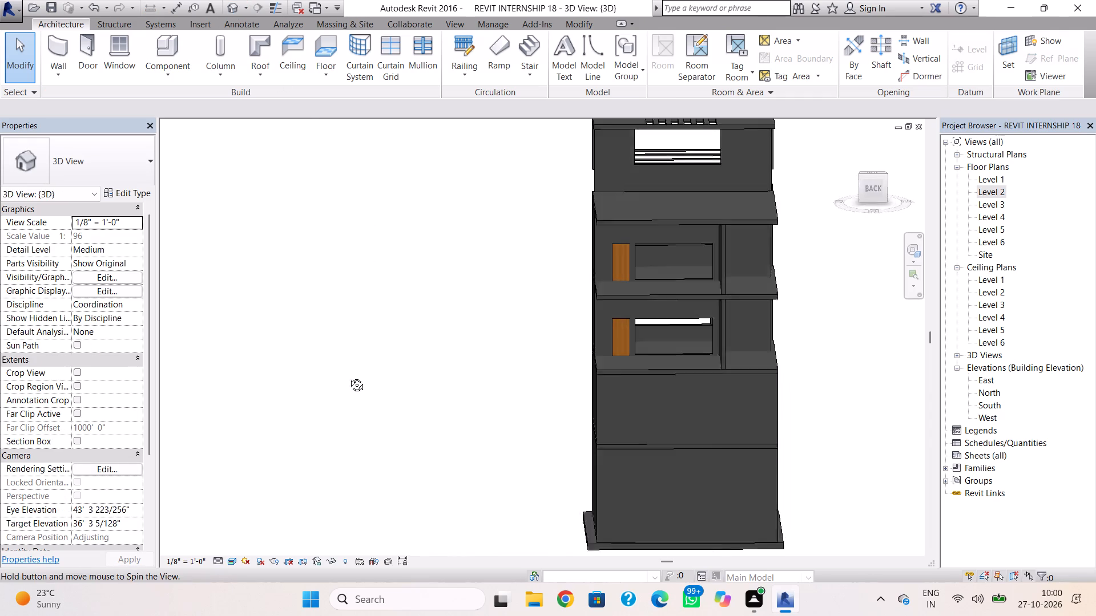
right_click_drag(348, 376, 614, 379, "shift")
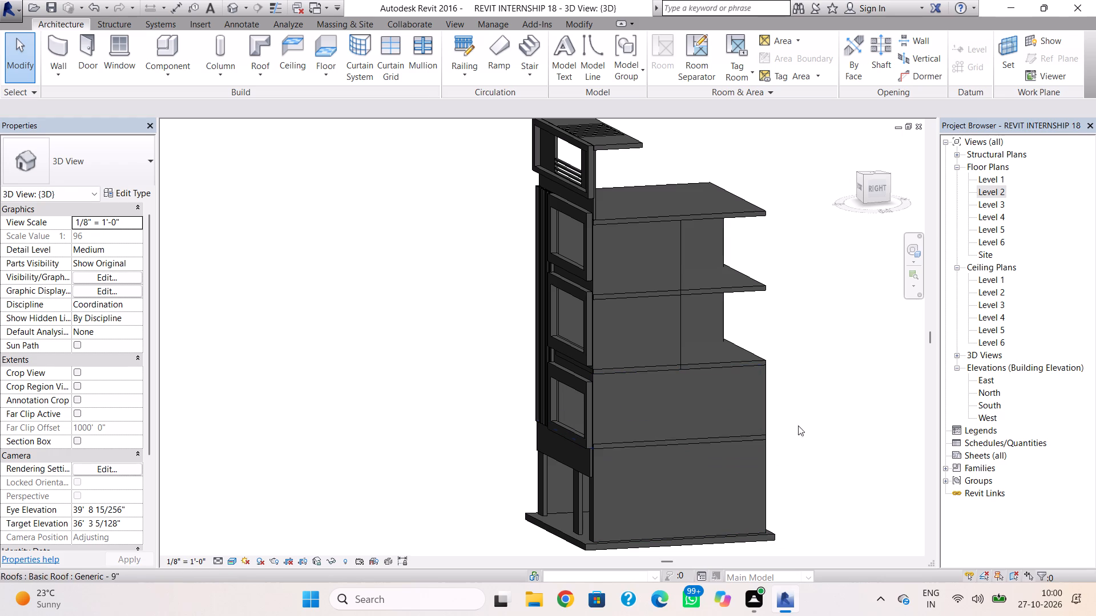
left_click(760, 420)
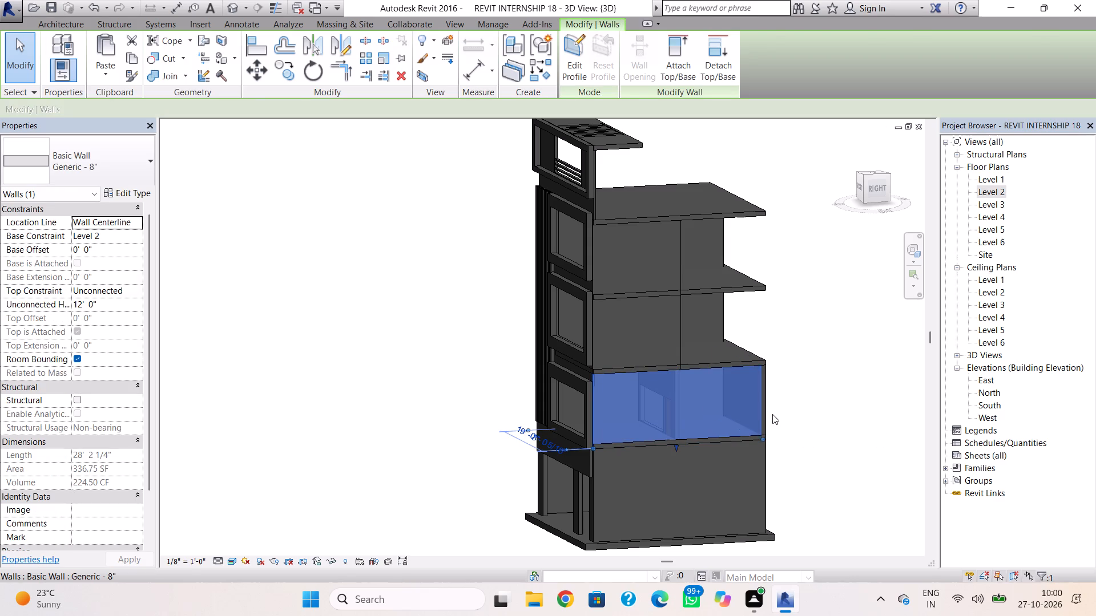
key("Escape")
right_click_drag(855, 439, 799, 450, "shift")
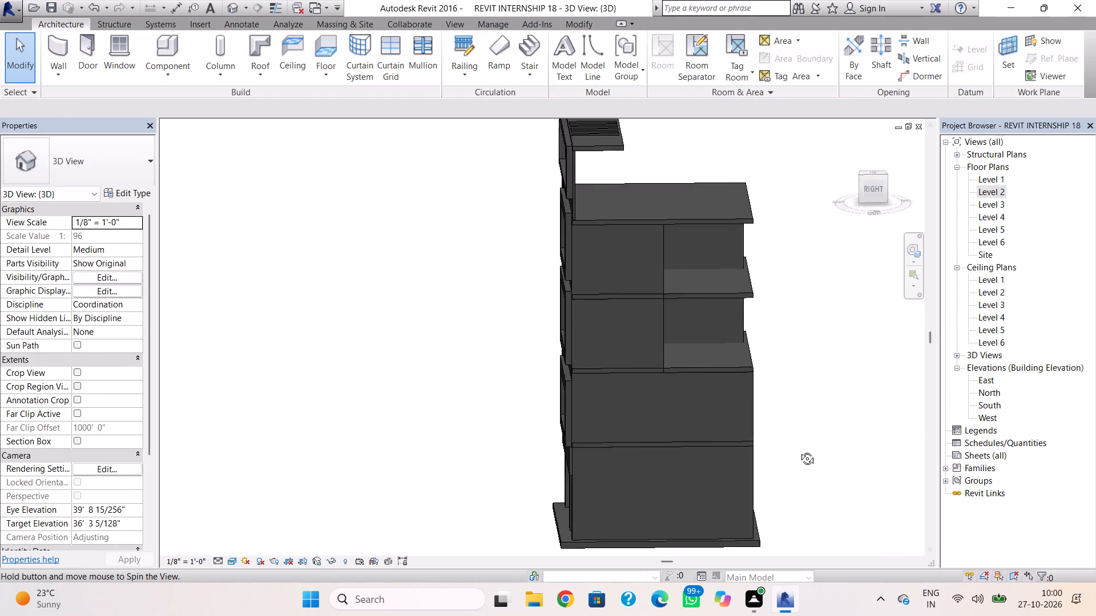
right_click_drag(799, 450, 648, 430, "shift")
left_click(665, 374)
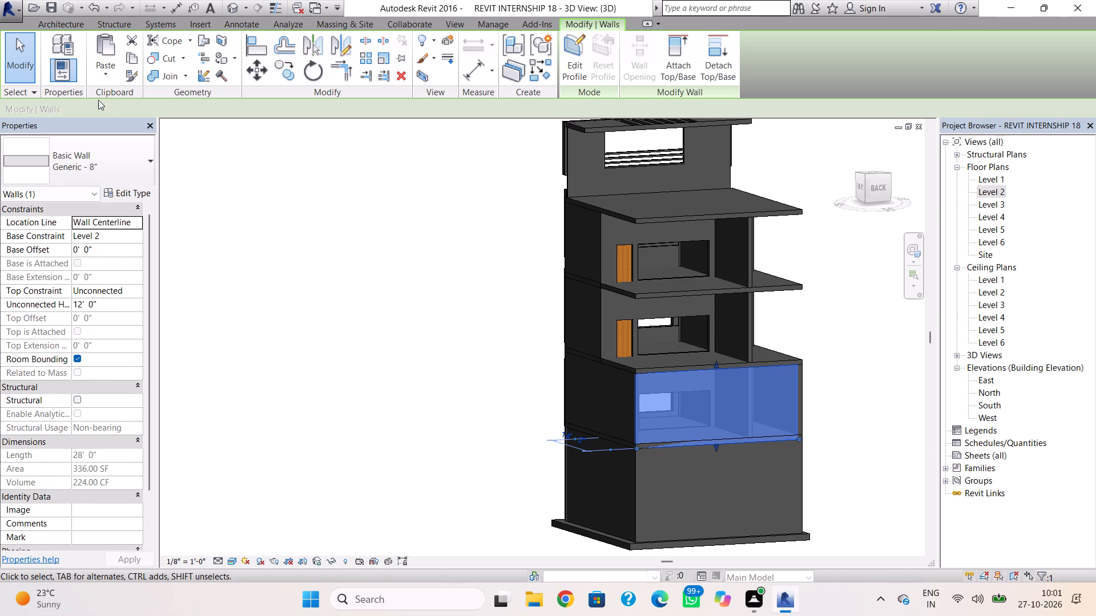
left_click(133, 60)
left_click(111, 72)
left_click(123, 124)
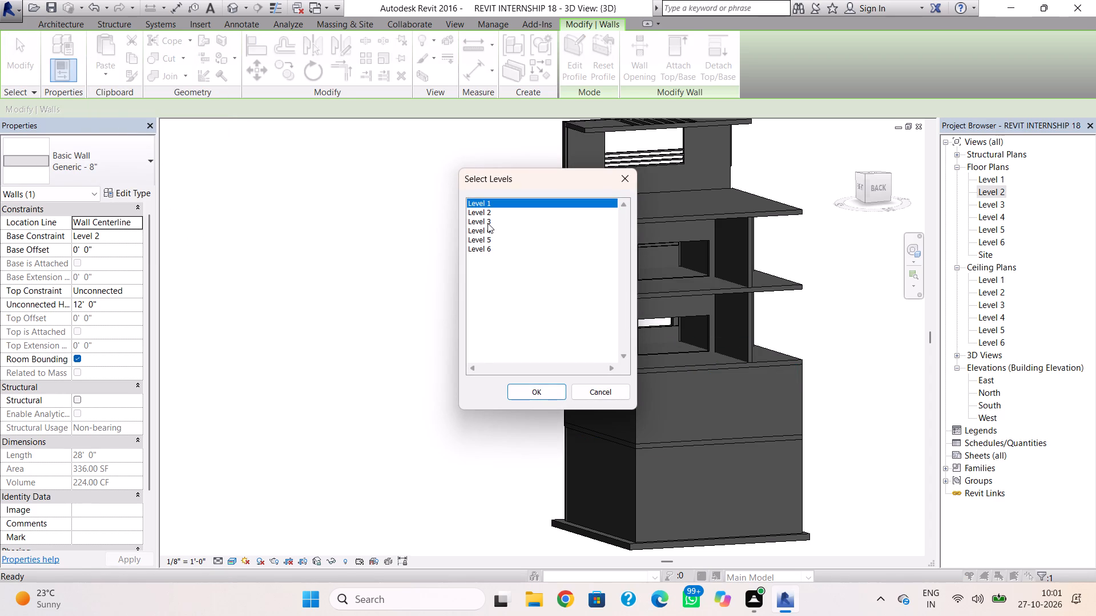
left_click(487, 223)
left_click_drag(489, 223, 491, 234)
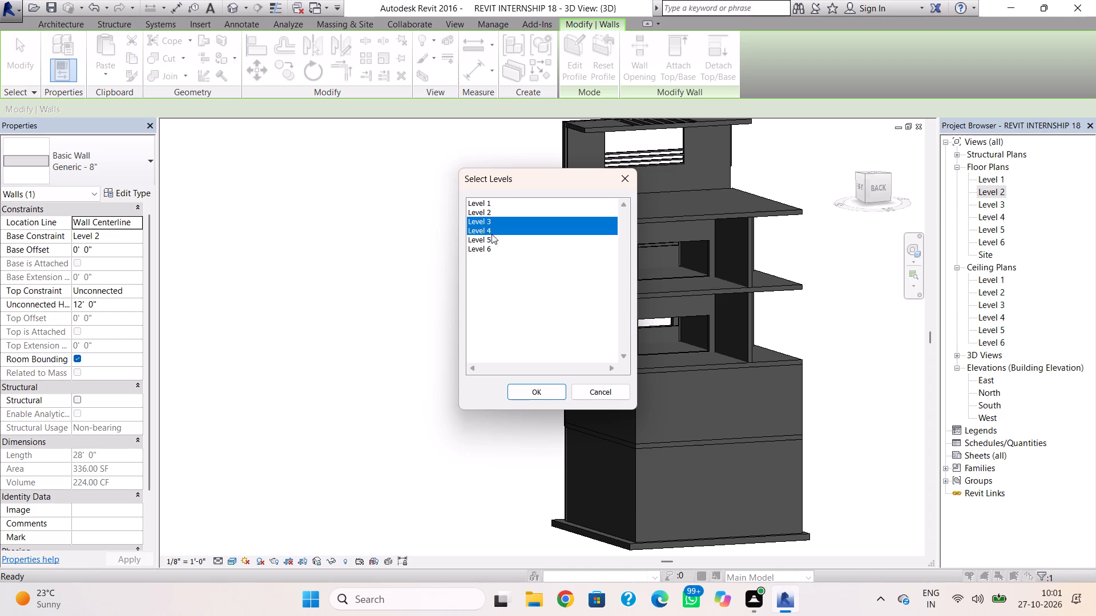
left_click_drag(491, 234, 491, 233)
left_click_drag(491, 233, 491, 229)
left_click(535, 388)
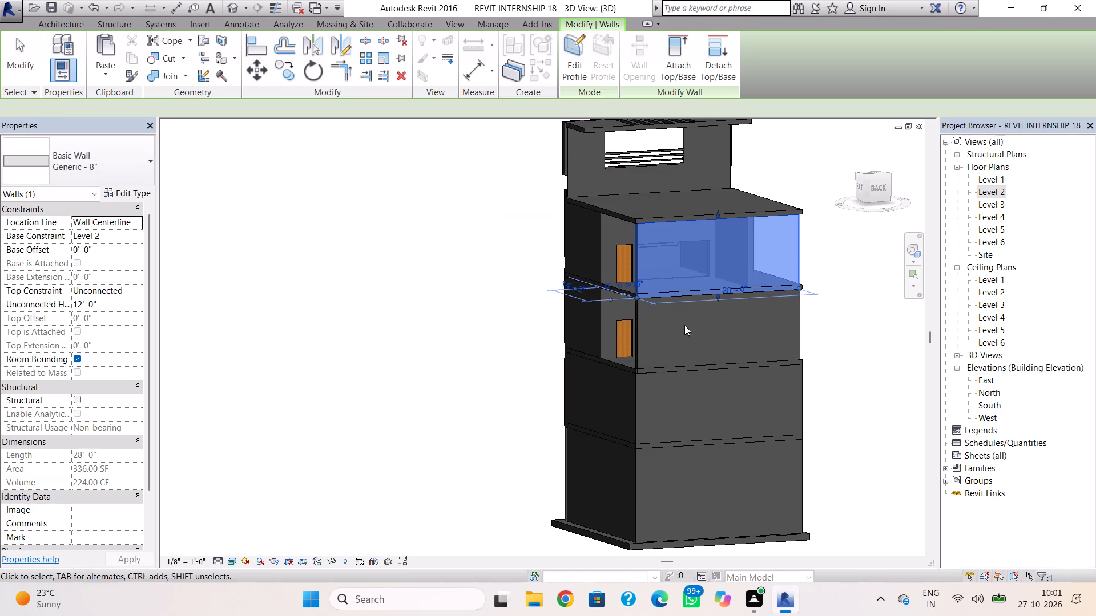
key("Escape")
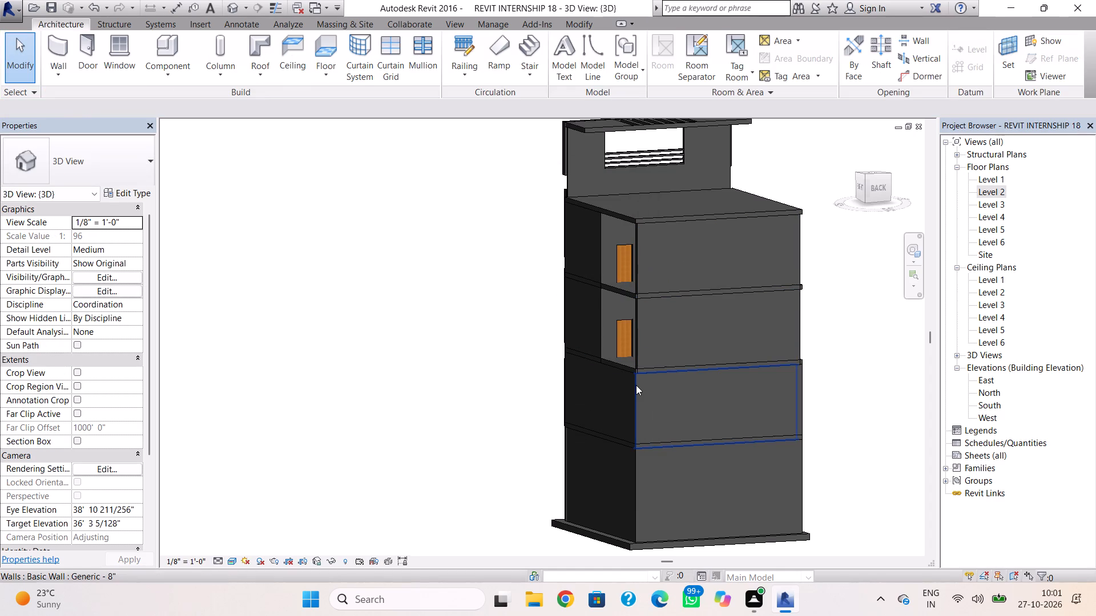
Delete the partial-length side walls on Level 3 and Level 4 on the building's right side.
left_click(632, 386)
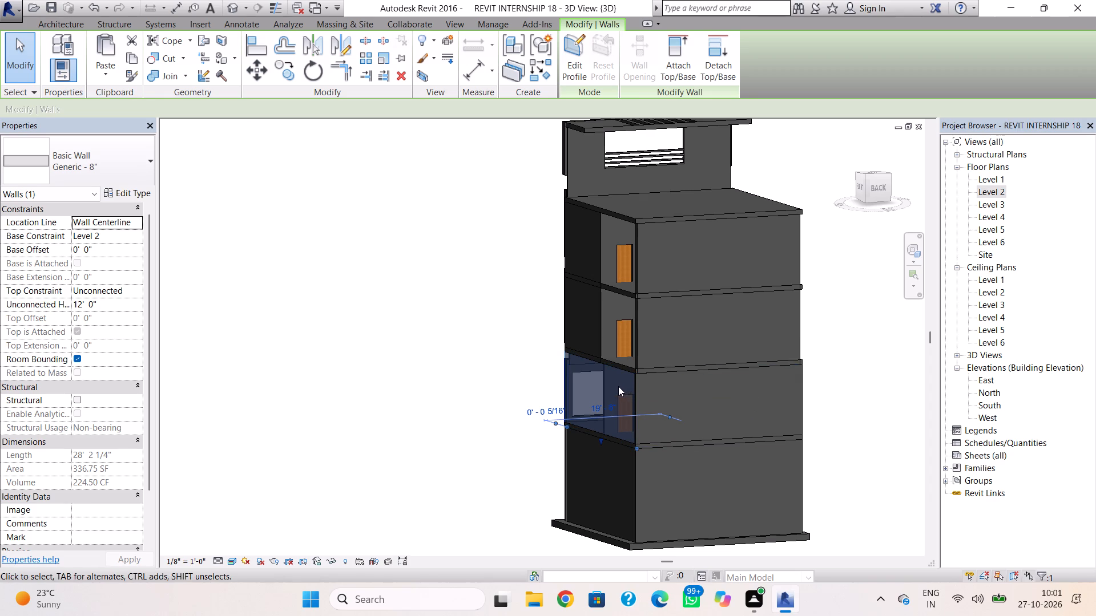
right_click_drag(618, 386, 819, 395, "shift")
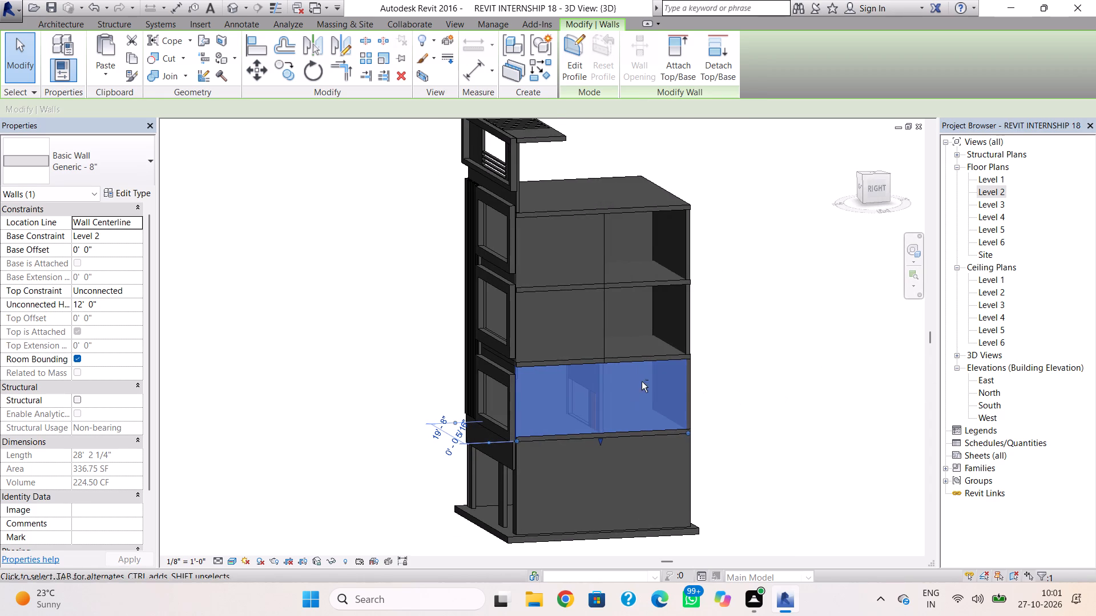
key("Escape")
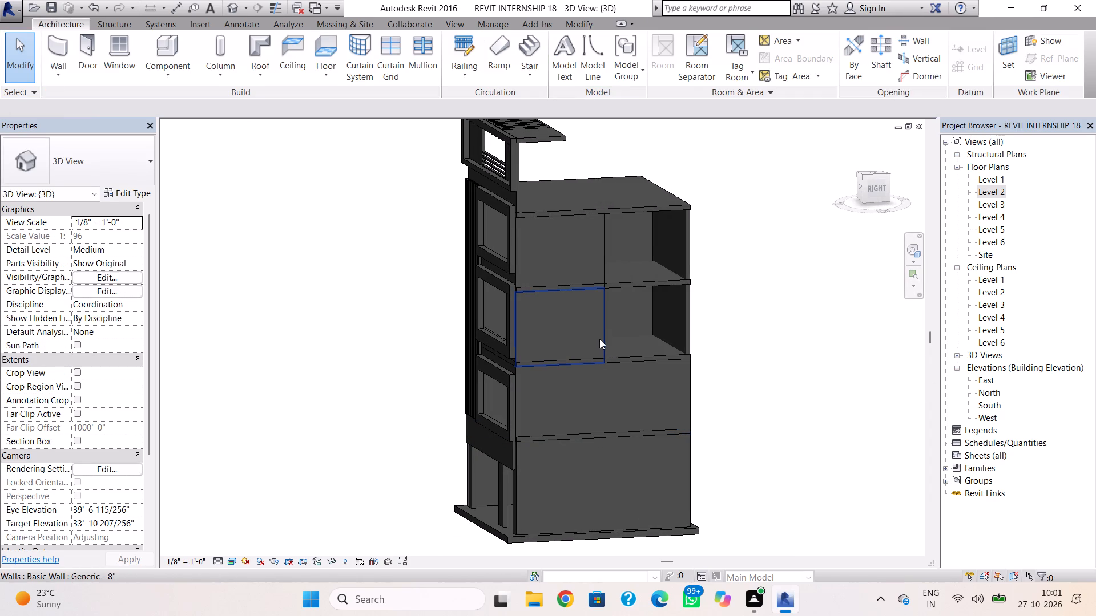
left_click(599, 339)
key("Delete")
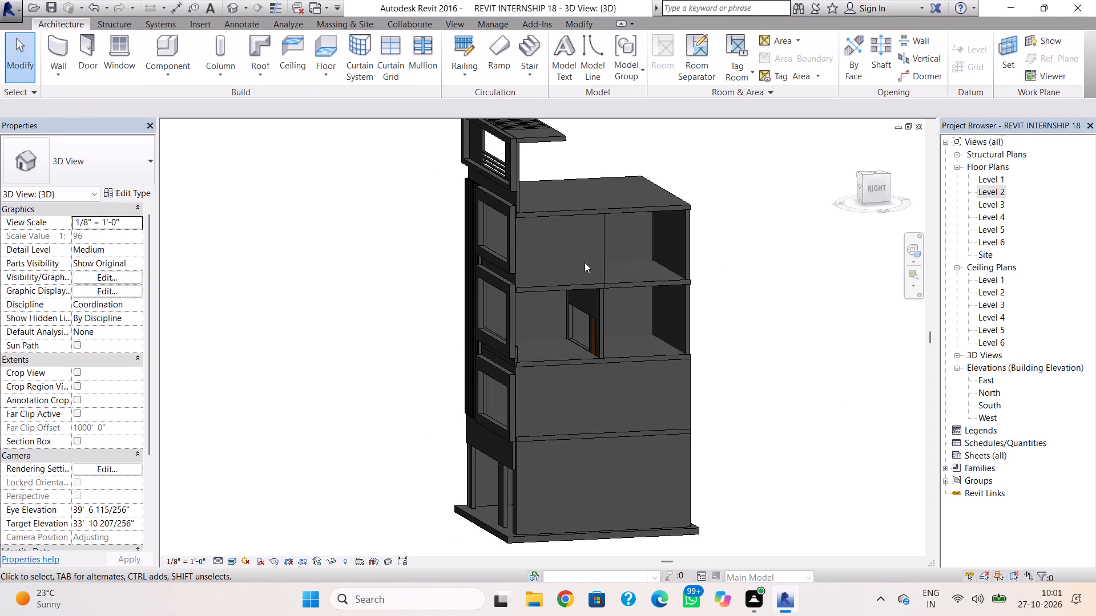
left_click(600, 265)
key("Delete")
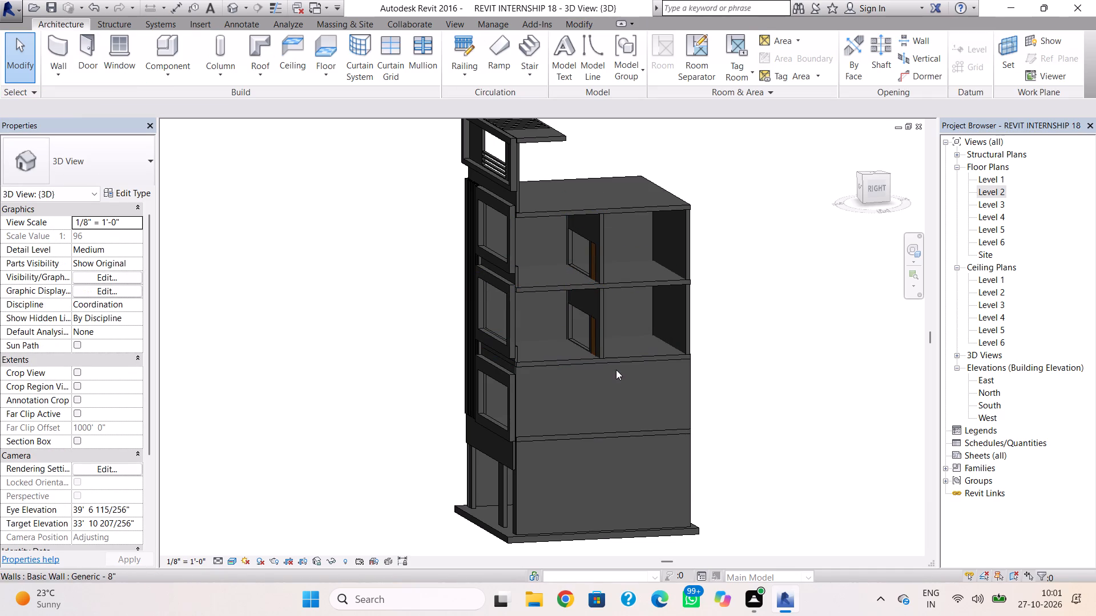
Copy the full-length Level 2 wall on the building's right side and paste it aligned to Level 3 and Level 4.
left_click(616, 370)
left_click(615, 363)
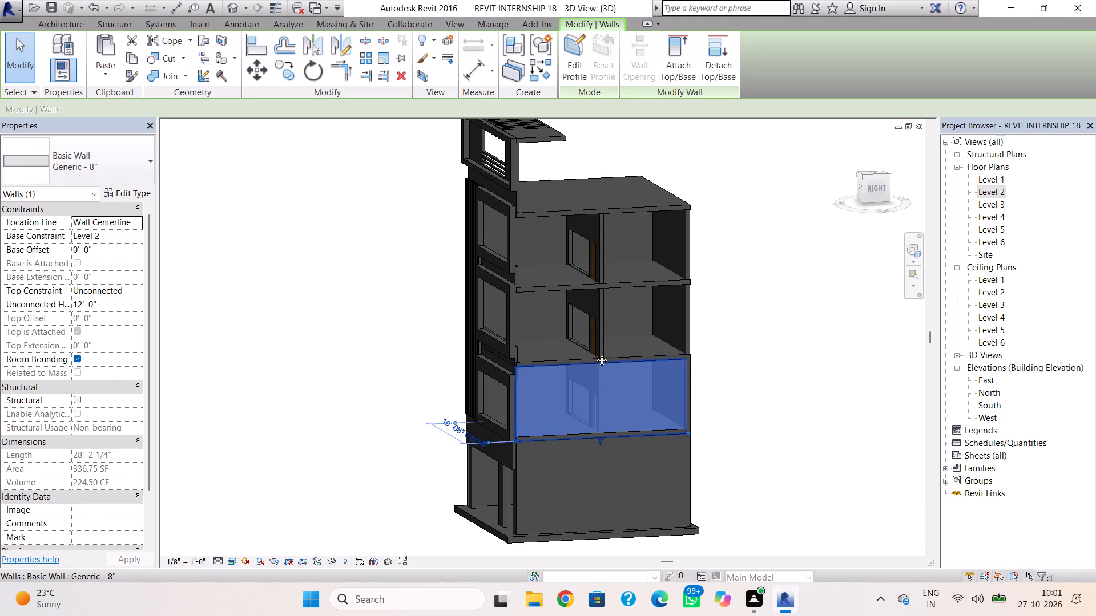
left_click(134, 61)
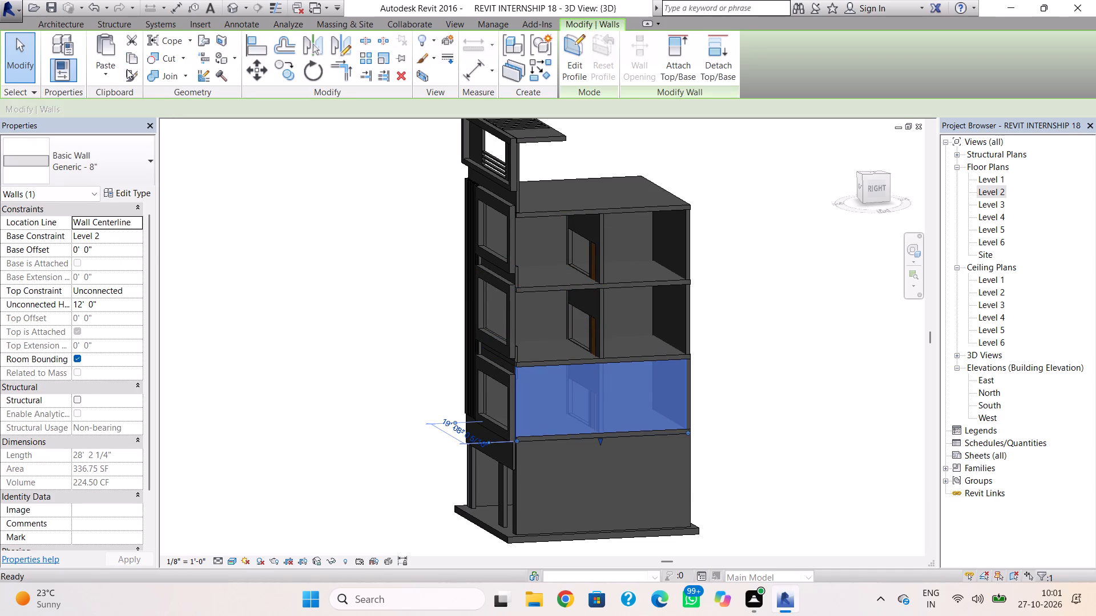
left_click(115, 73)
left_click(143, 136)
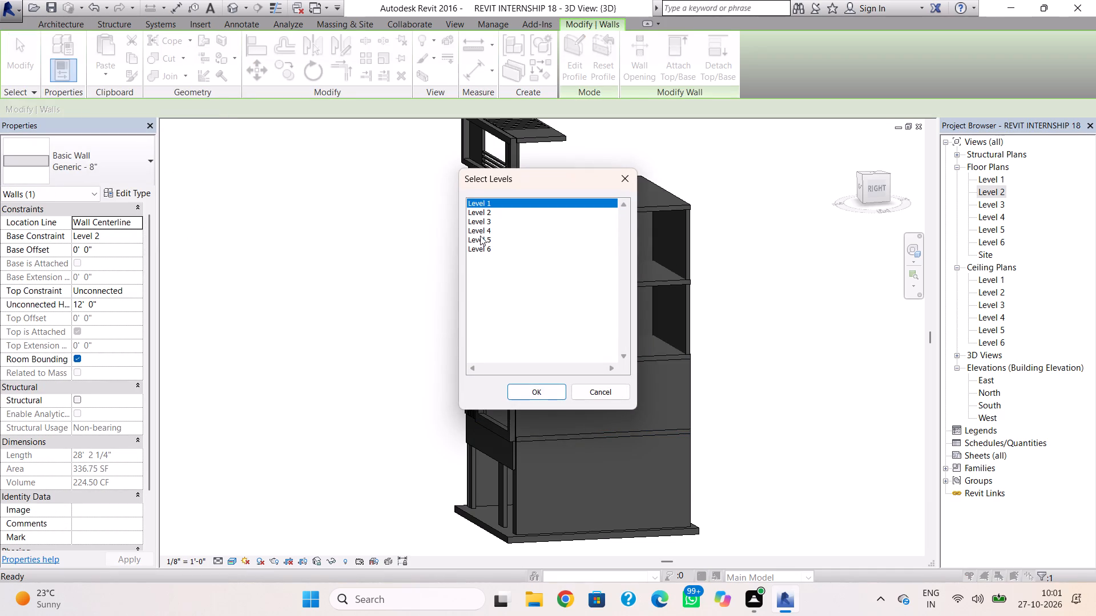
left_click_drag(484, 222, 486, 228)
left_click(534, 395)
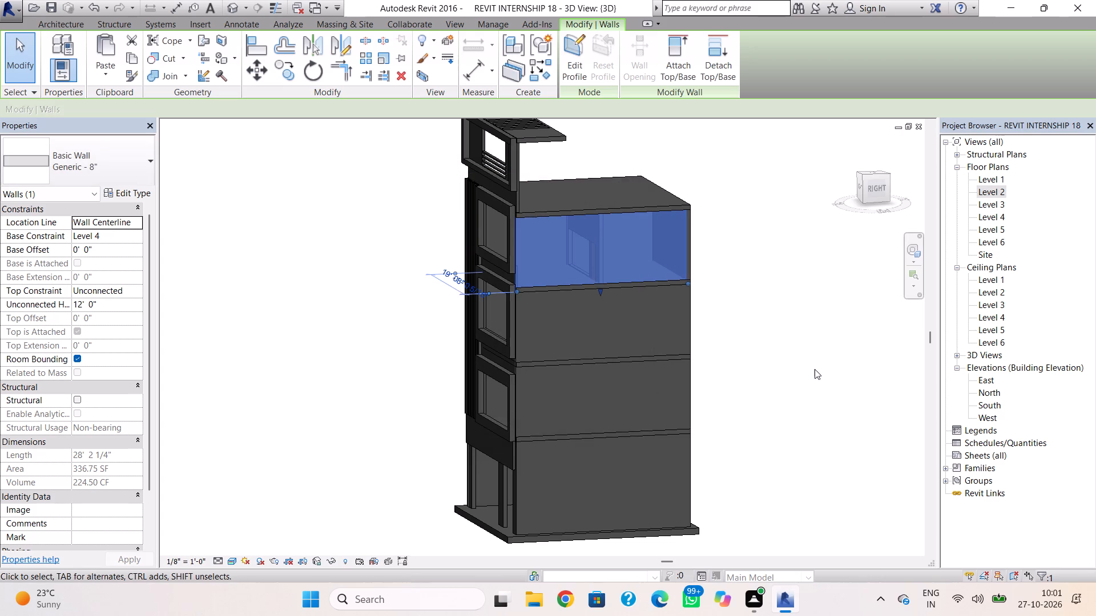
key("Escape")
Copy the Level 2 wall on the building's left side and paste it aligned to Level 3 and Level 4.
right_click_drag(795, 373, 385, 396, "shift")
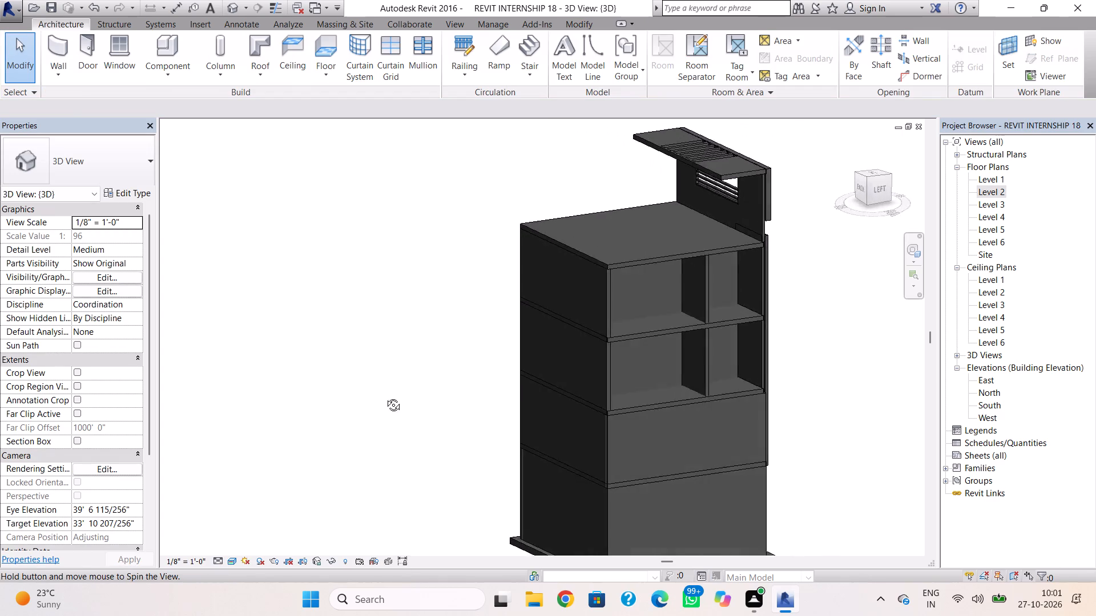
right_click_drag(385, 396, 346, 375, "shift")
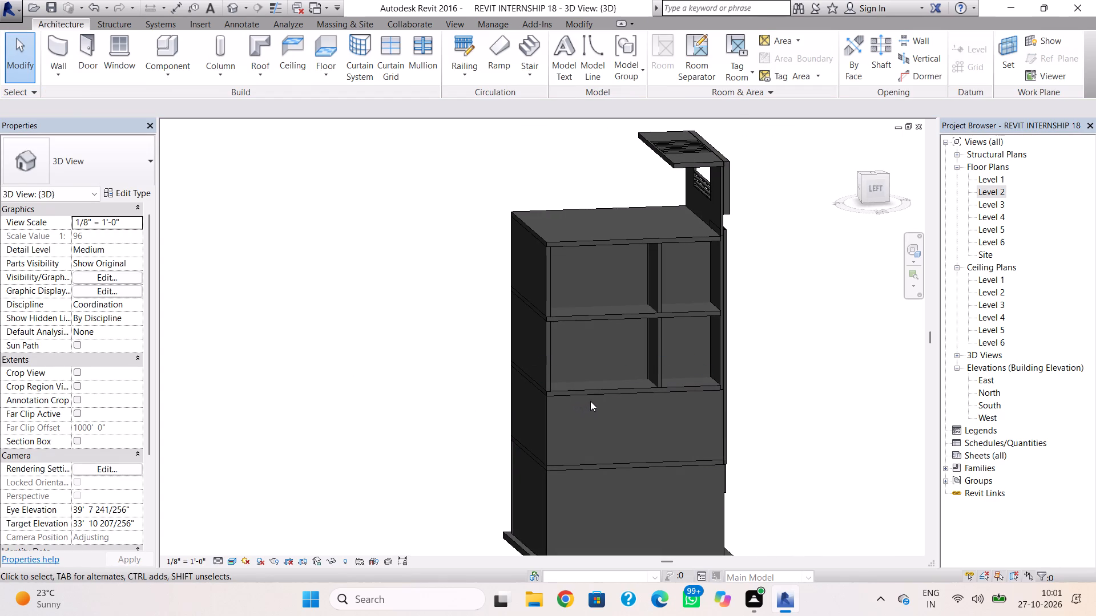
left_click(595, 400)
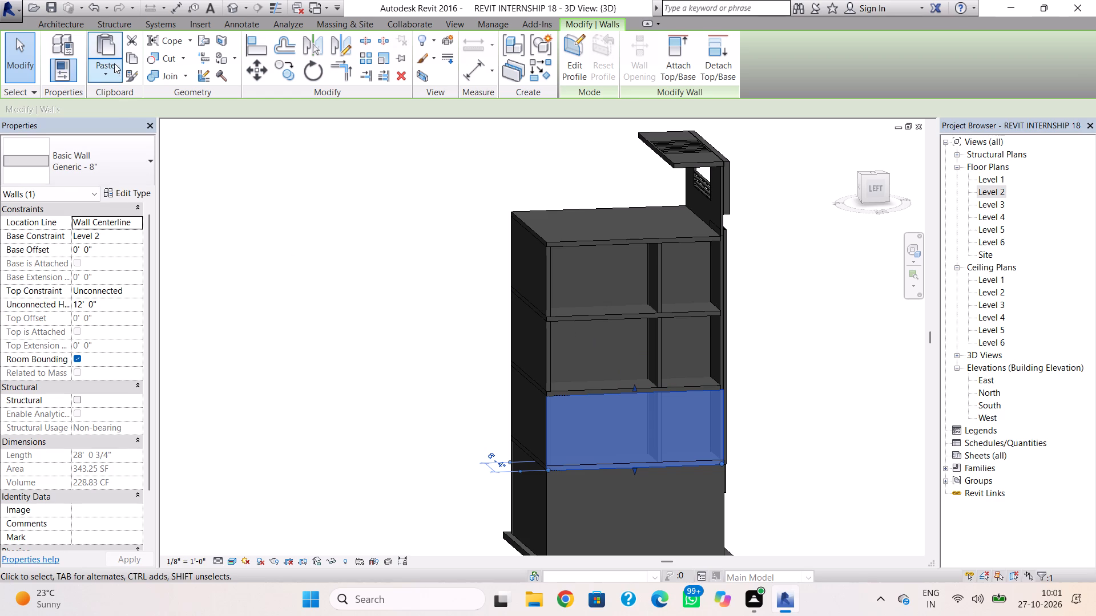
left_click(125, 58)
left_click(120, 80)
left_click(140, 130)
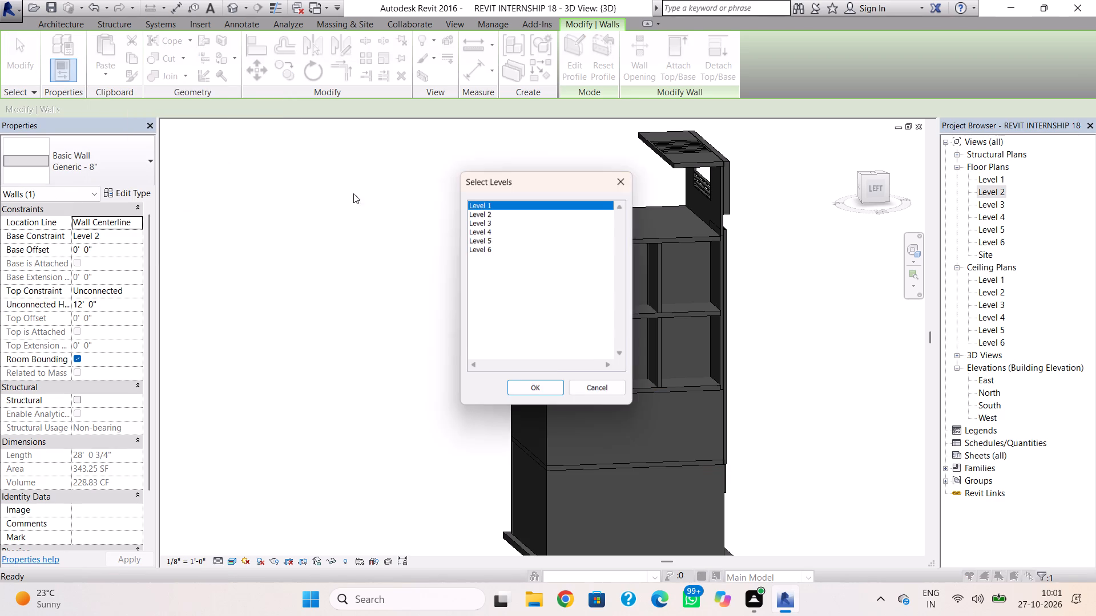
left_click_drag(498, 223, 498, 230)
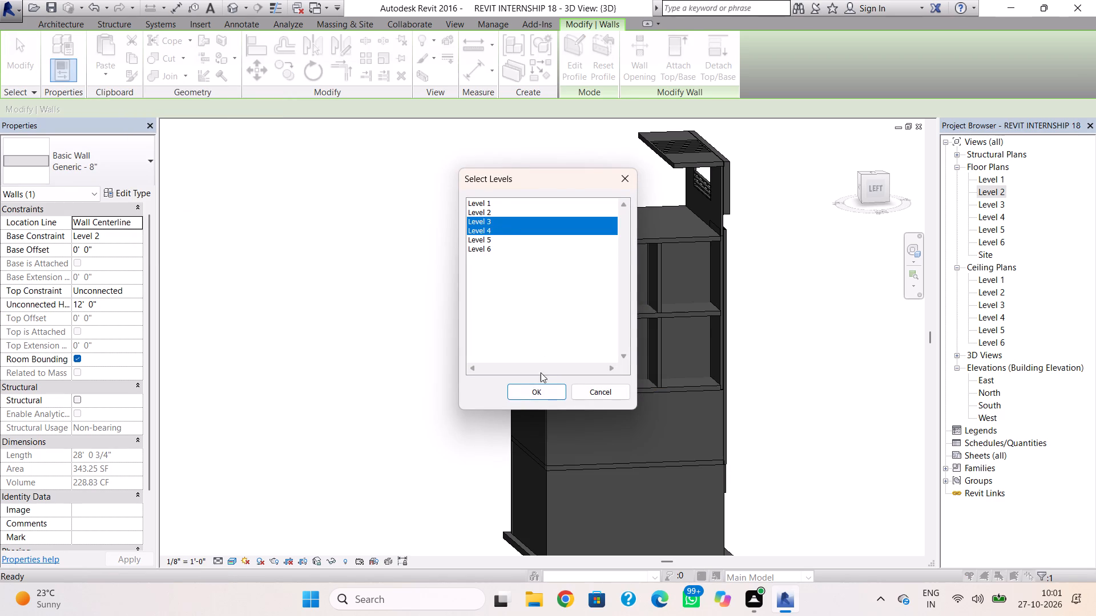
left_click(541, 390)
key("Escape")
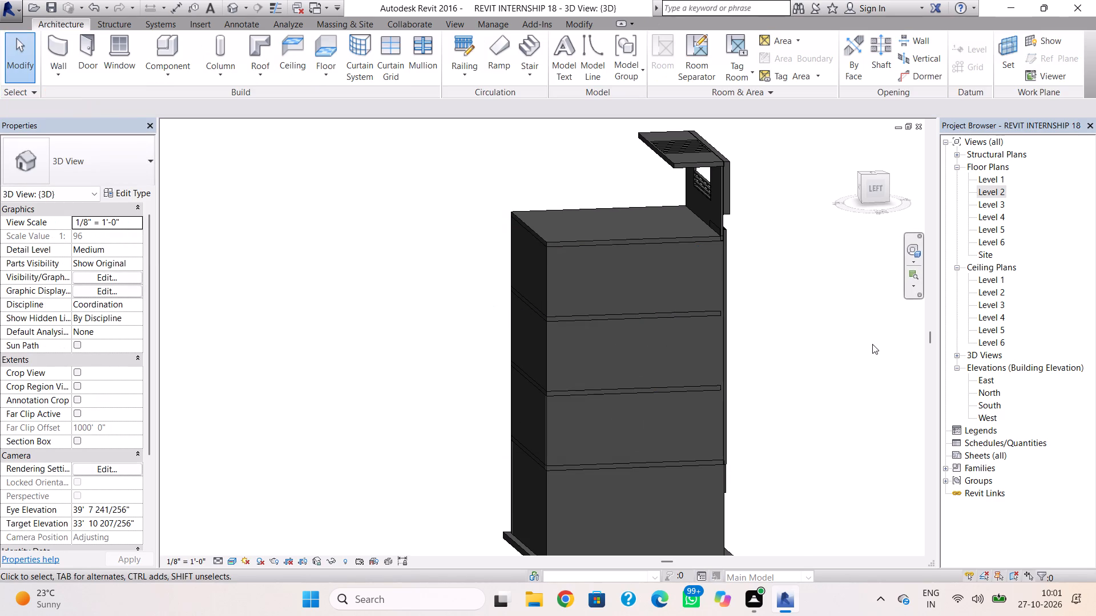
Create model text reading "XYZ COMPLEX" and place it in front of the building in the 3D view.
right_click_drag(866, 343, 624, 348, "shift")
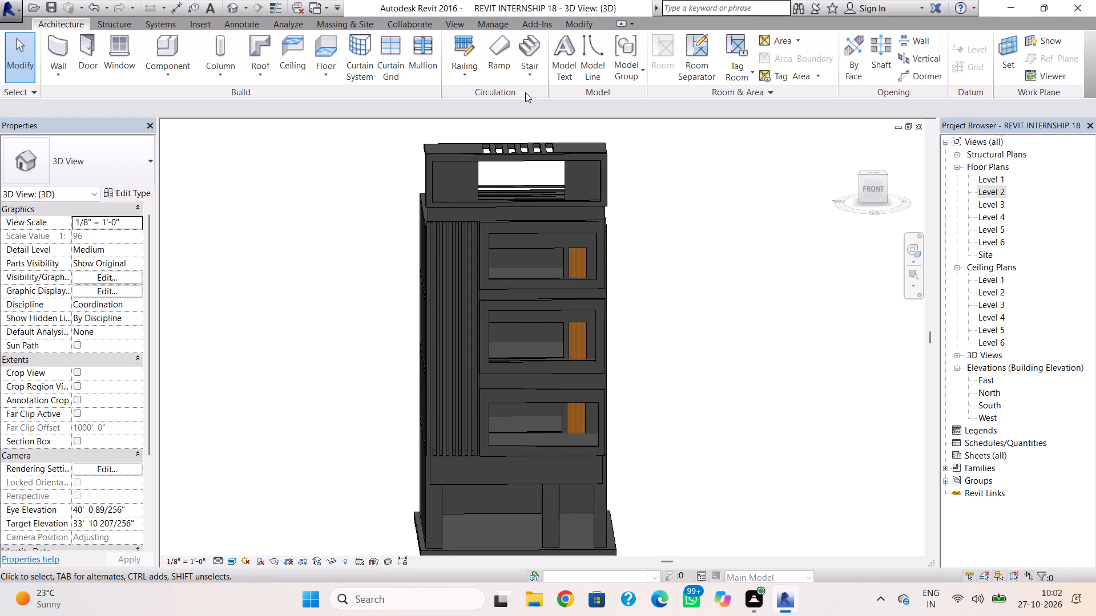
left_click(566, 52)
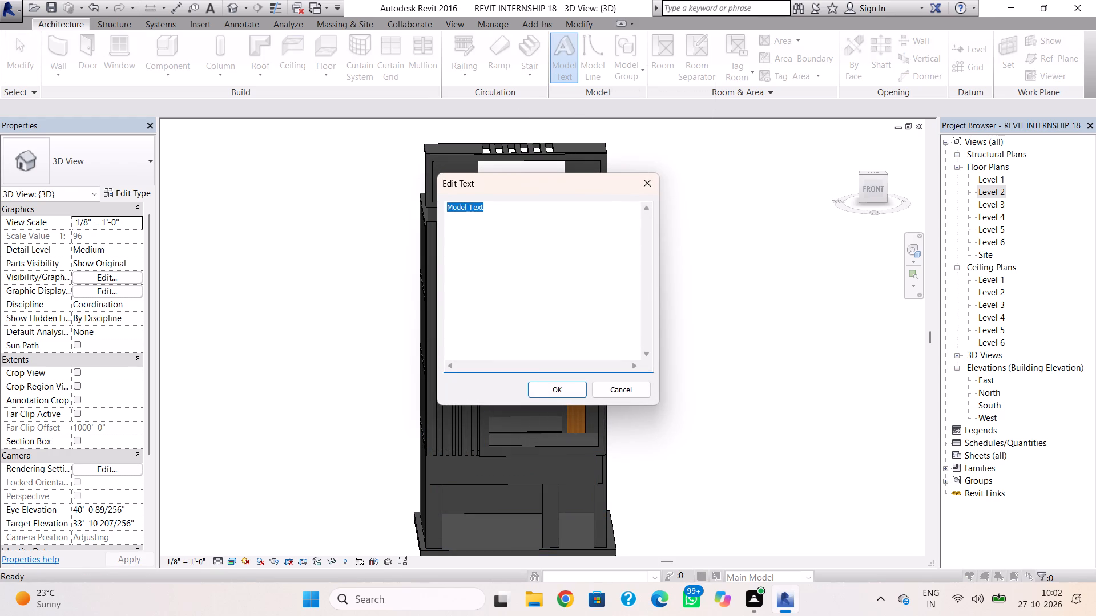
key("BackSpace")
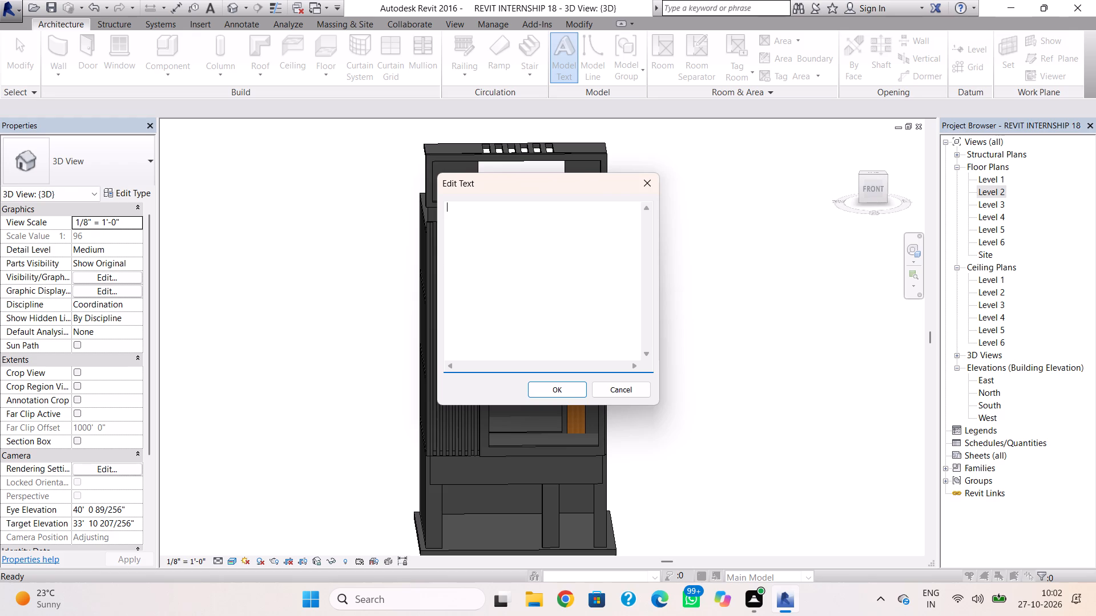
type("XY")
key("z")
key("space")
type("CDO")
key("BackSpace")
key("BackSpace")
type("OM")
type("PLEX")
left_click(554, 394)
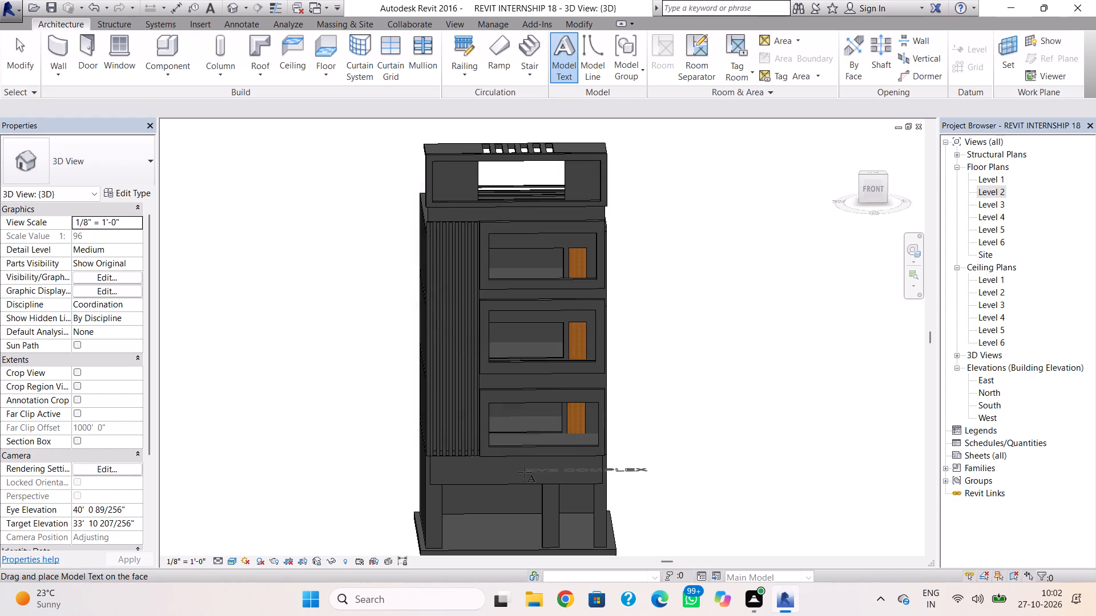
scroll(526, 472, "down", 3)
middle_click_drag(525, 471, 498, 304)
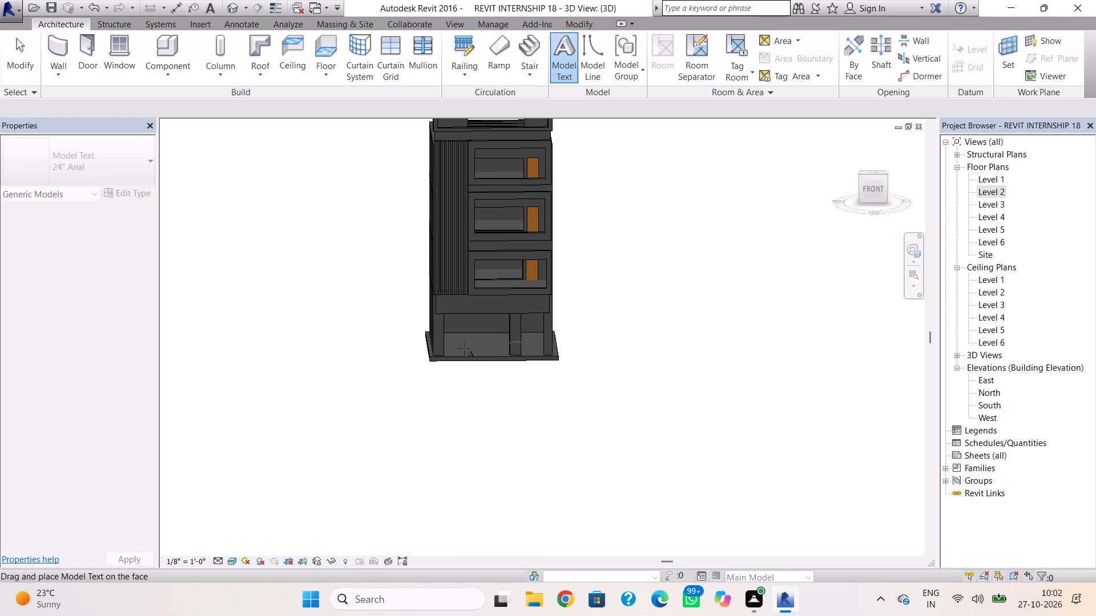
left_click(473, 406)
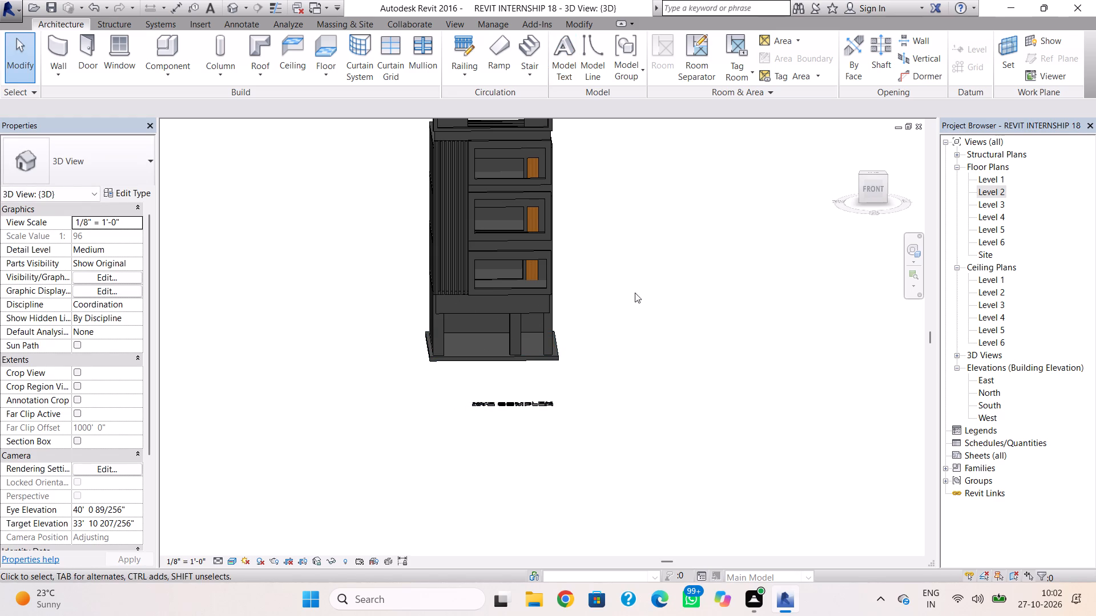
Rehost the "XYZ COMPLEX" model text onto the front face of the wall band above the ground-floor columns.
left_click(546, 407)
left_click(659, 58)
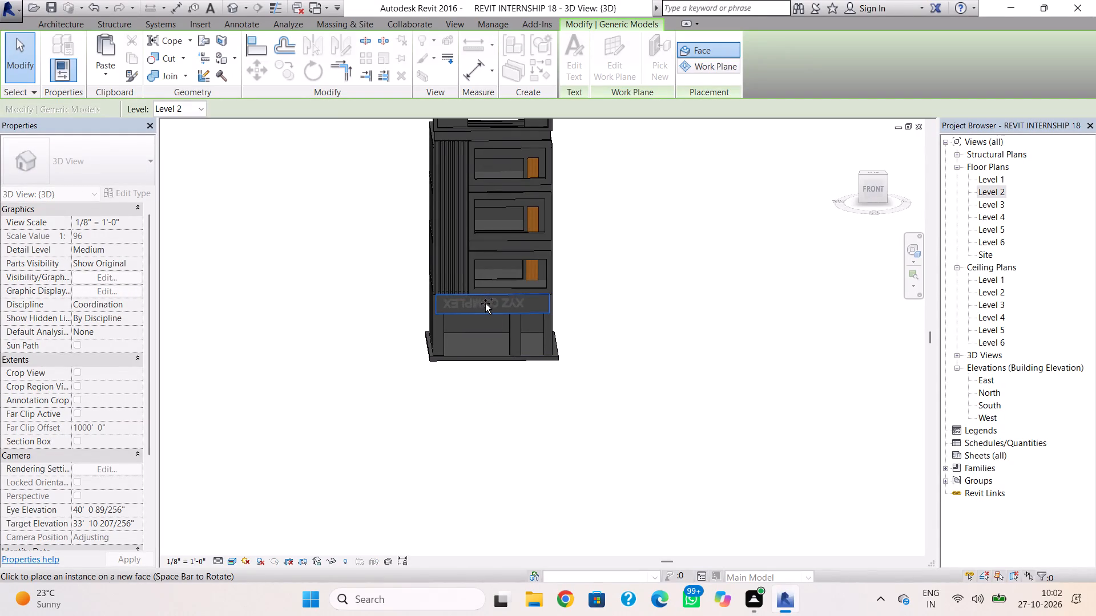
scroll(485, 303, "up", 6)
left_click(499, 305)
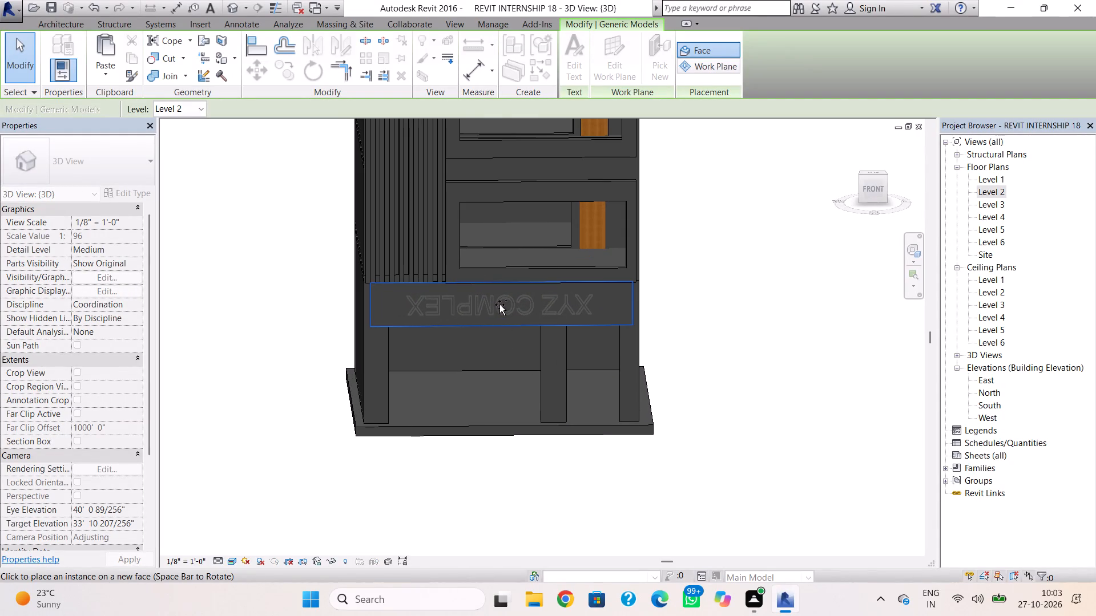
key("Escape")
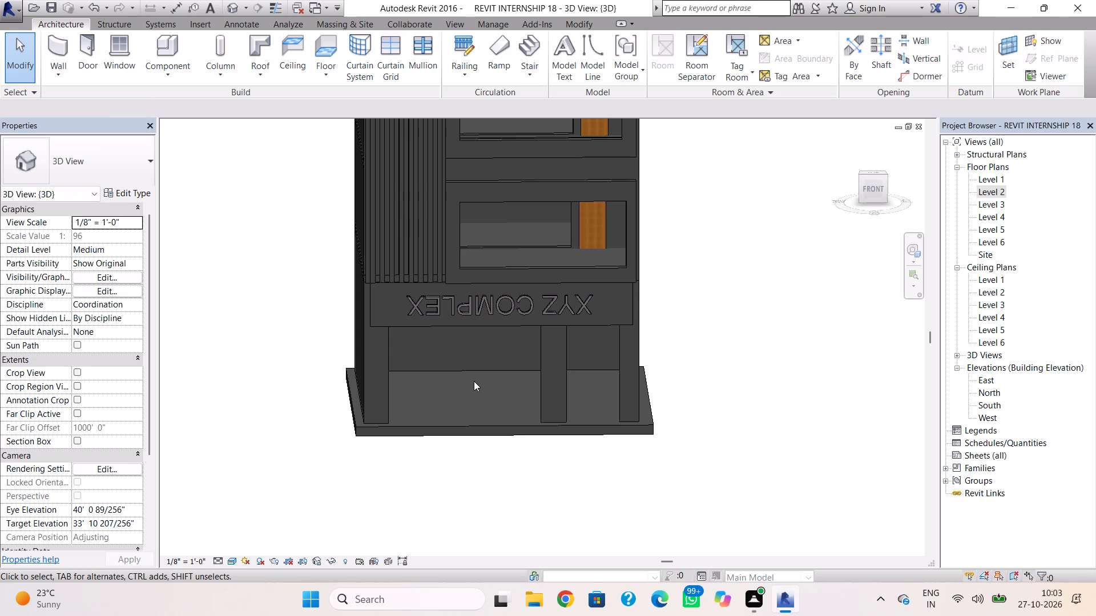
Mirror the "XYZ COMPLEX" text with Copy enabled, using a reference at the text's X end as the axis.
left_click(531, 308)
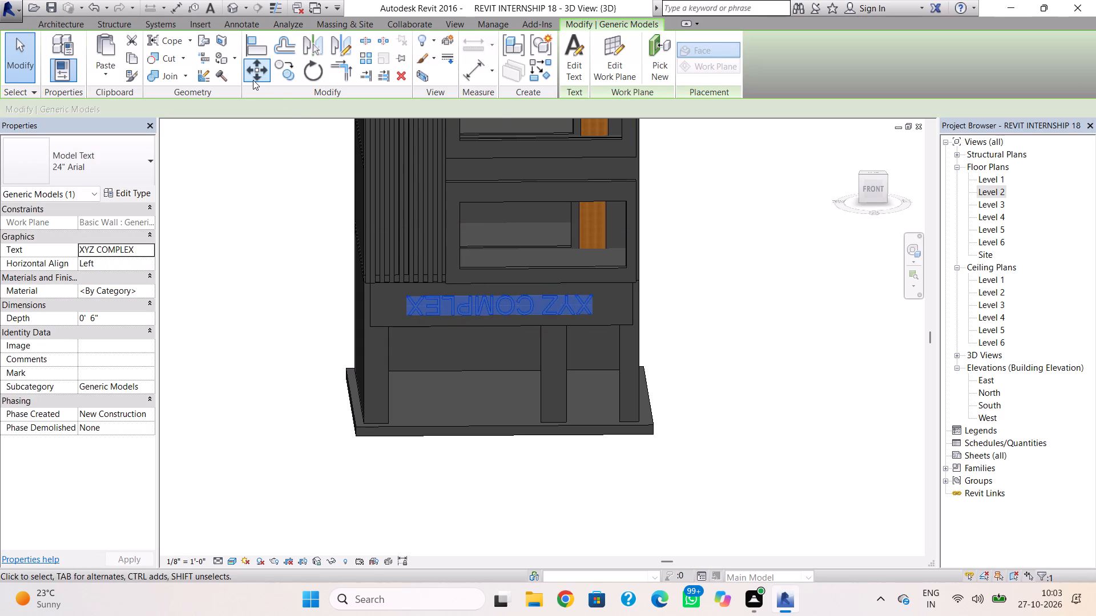
left_click(318, 51)
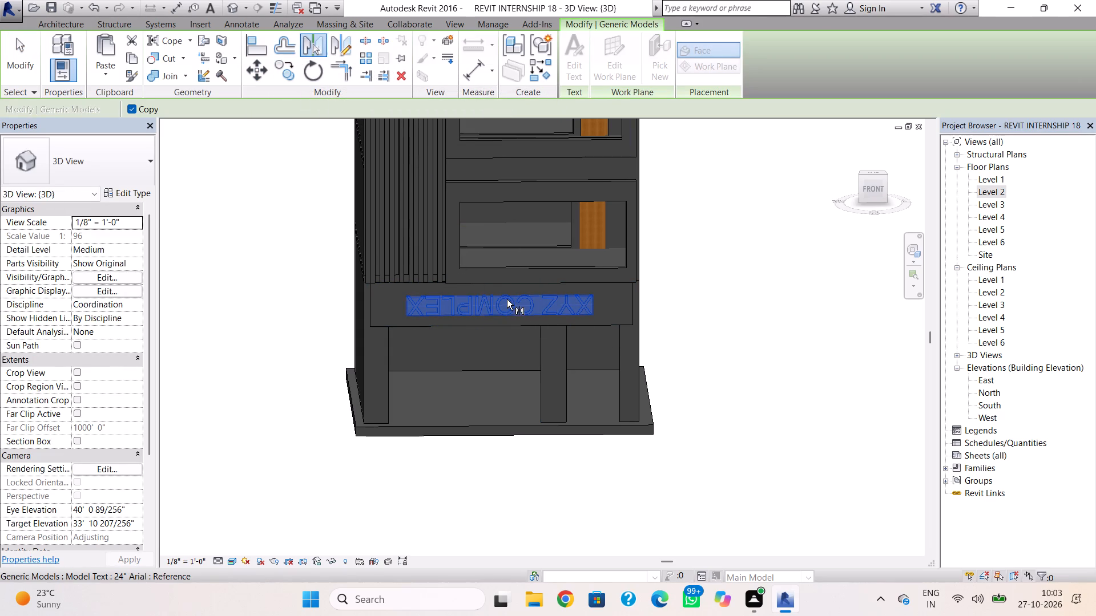
left_click(591, 311)
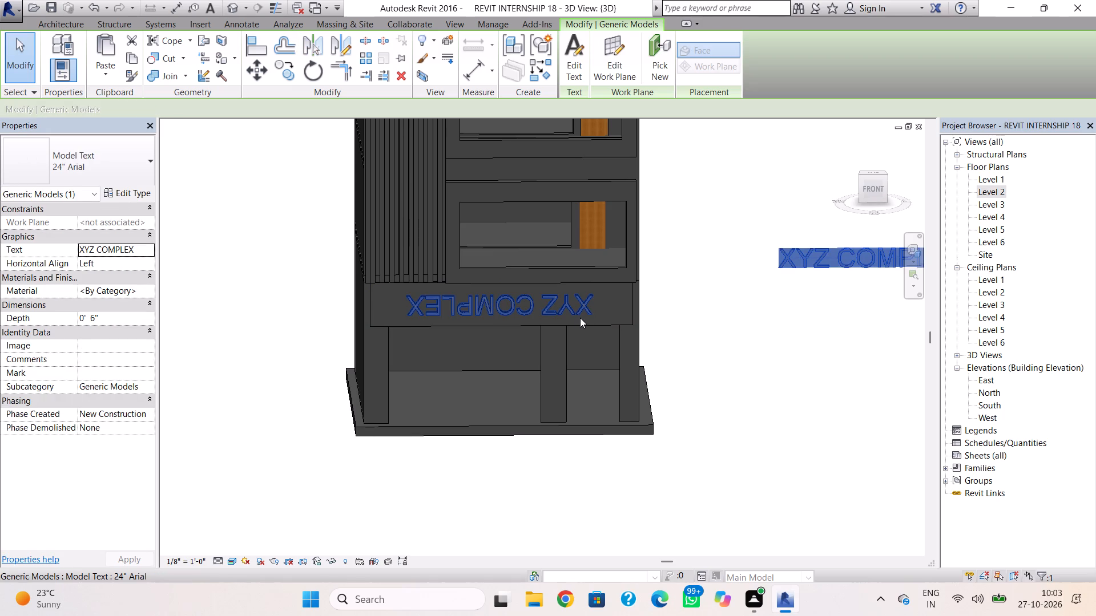
scroll(677, 318, "down", 1)
middle_click_drag(678, 318, 494, 388)
left_click(526, 382)
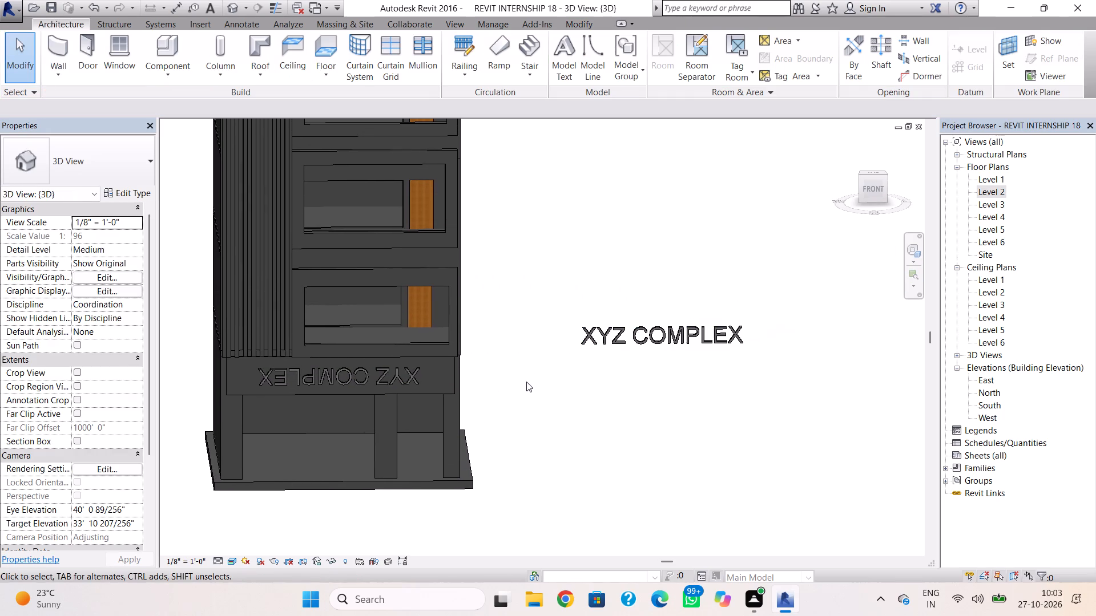
Delete the original upside-down "XYZ COMPLEX" text from the front wall band.
left_click(409, 383)
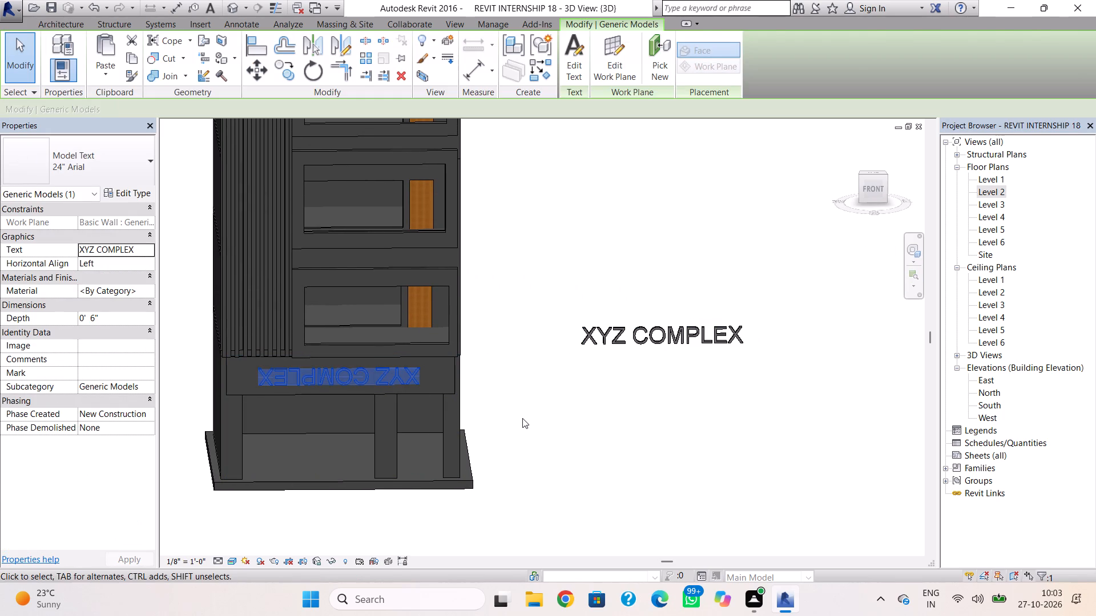
key("Delete")
Move the upright "XYZ COMPLEX" text onto the front wall band above the ground-floor columns.
left_click(702, 323)
left_click_drag(686, 335, 523, 367)
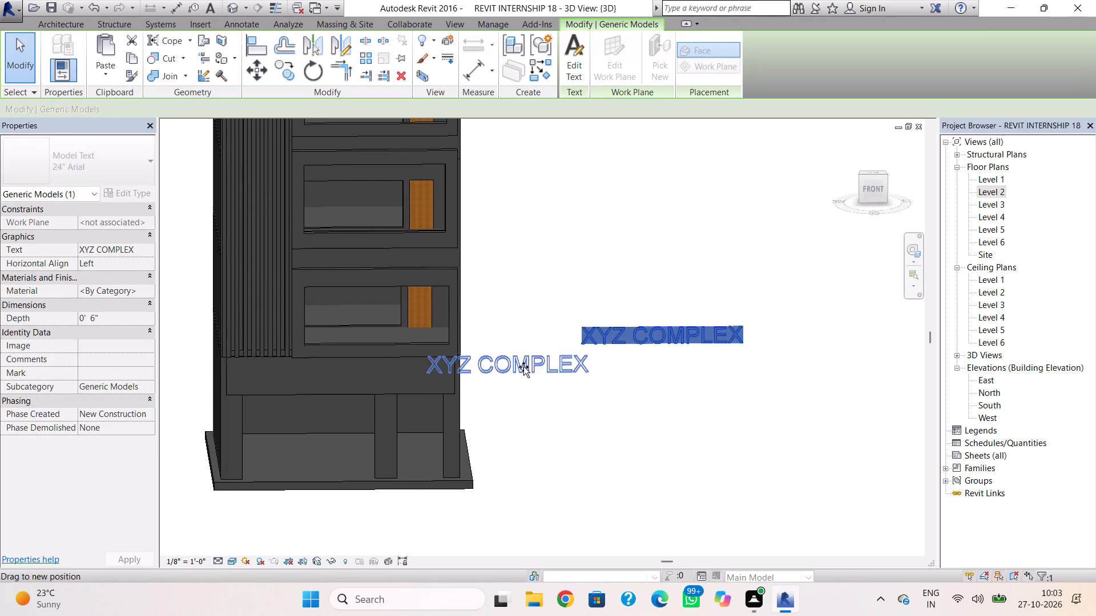
left_click_drag(523, 367, 377, 371)
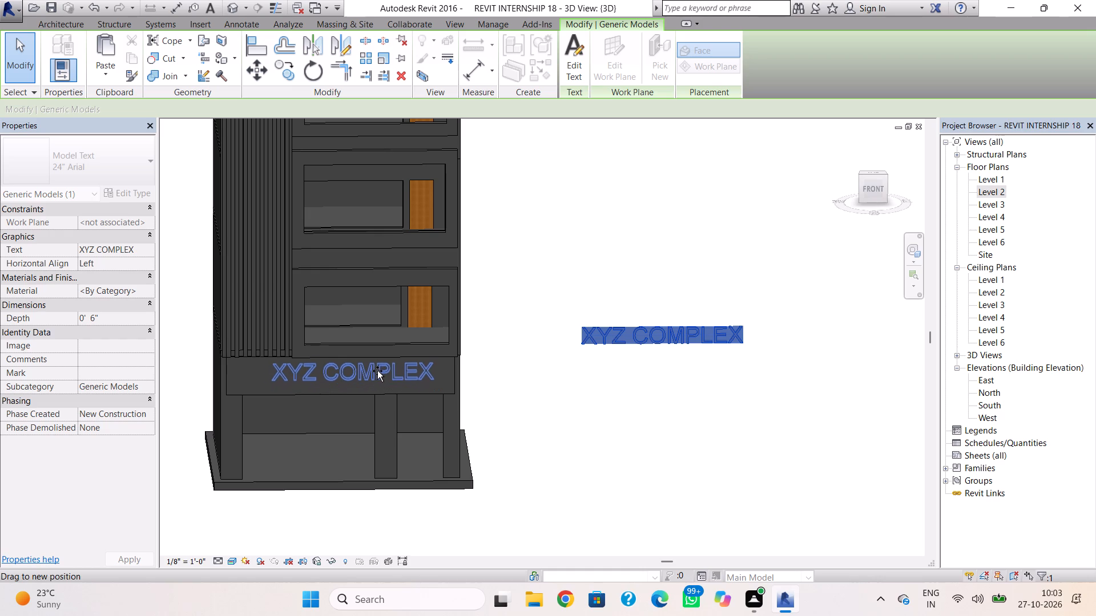
left_click_drag(377, 371, 375, 372)
left_click(652, 421)
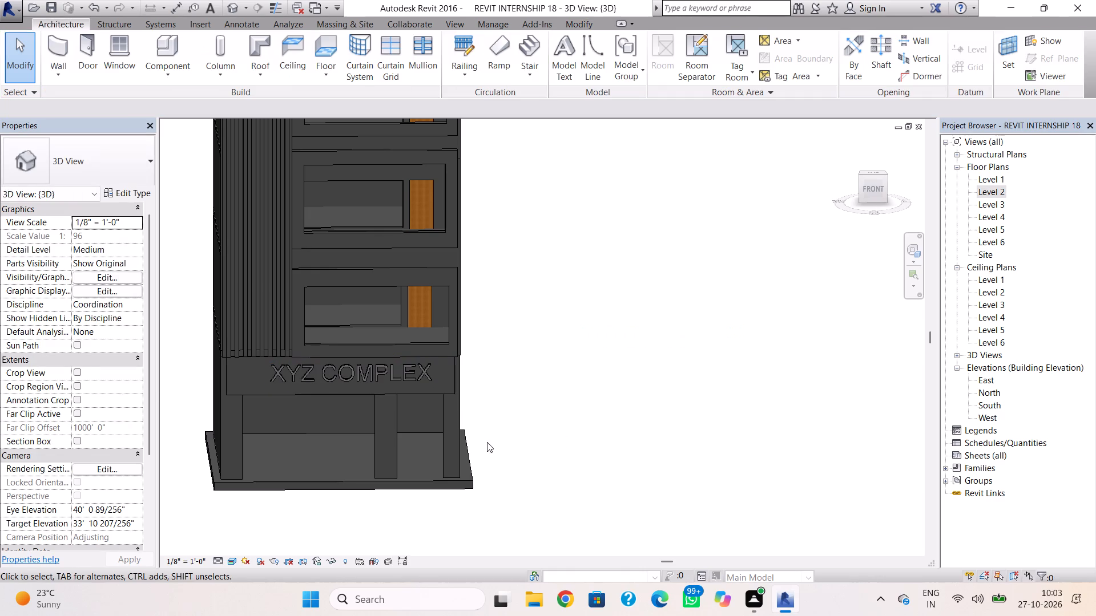
Save the project.
middle_click_drag(526, 473, 541, 483)
scroll(507, 490, "down", 2)
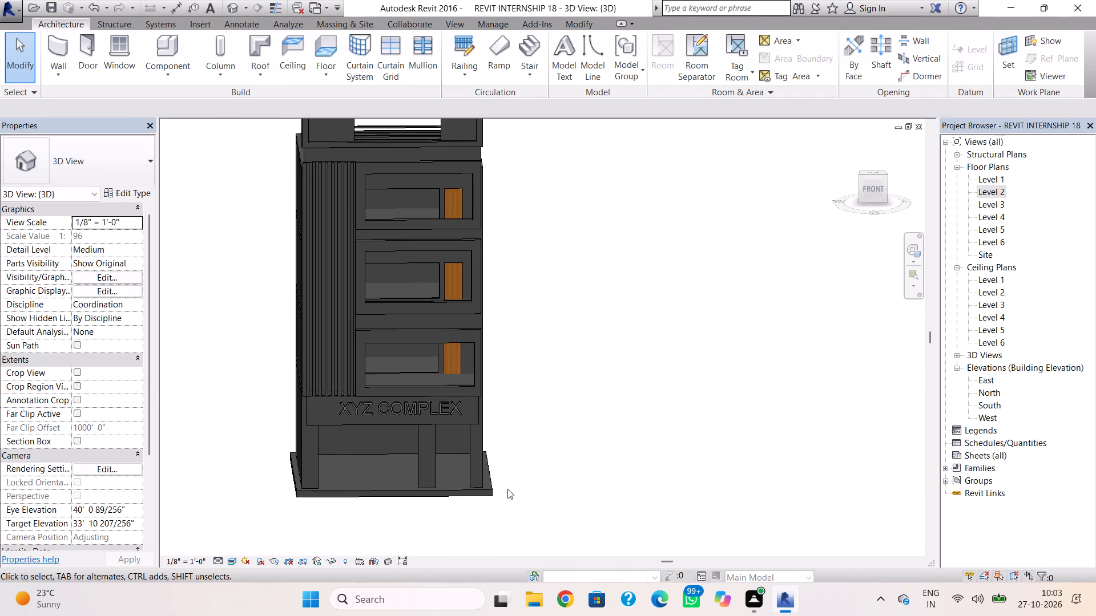
key("ctrl+s")
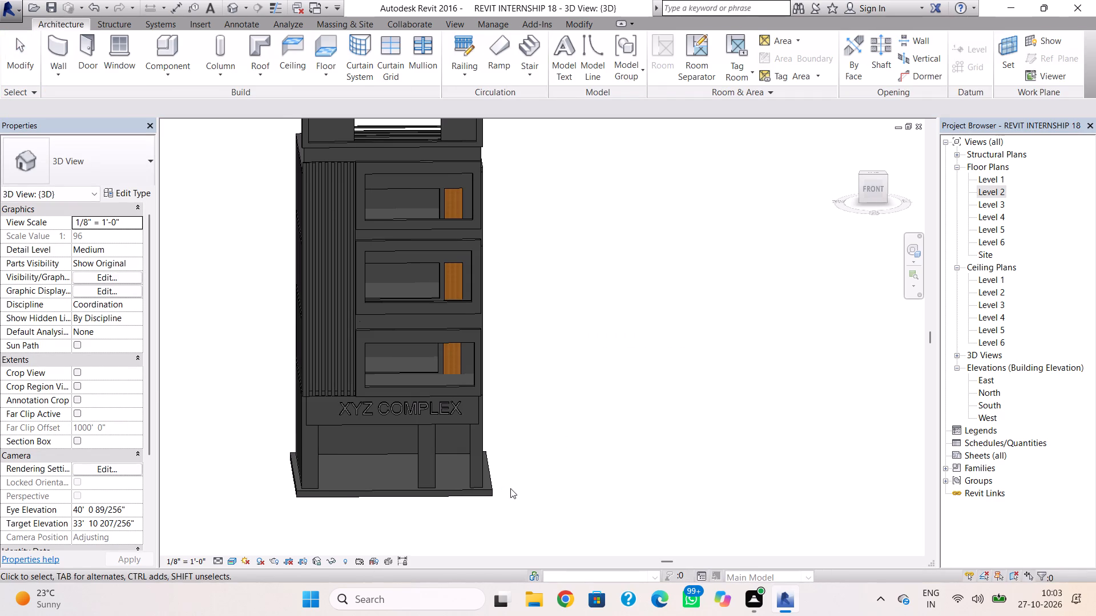
Print the 3D view with Microsoft Print to PDF and save it on the Desktop as REVIT INTERNSHIP 18.
key("ctrl+p")
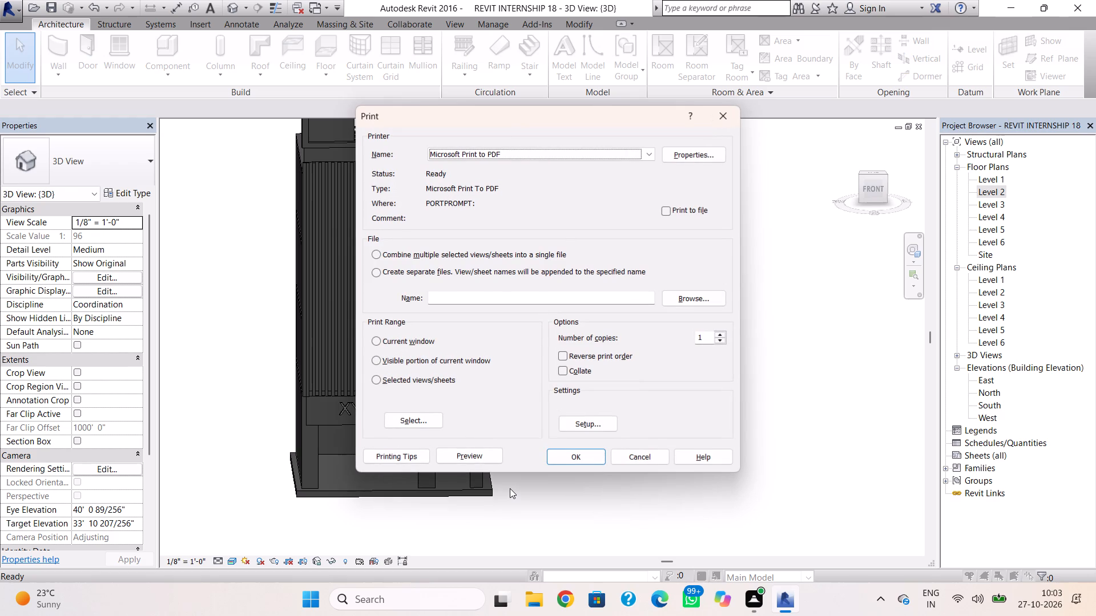
left_click(583, 455)
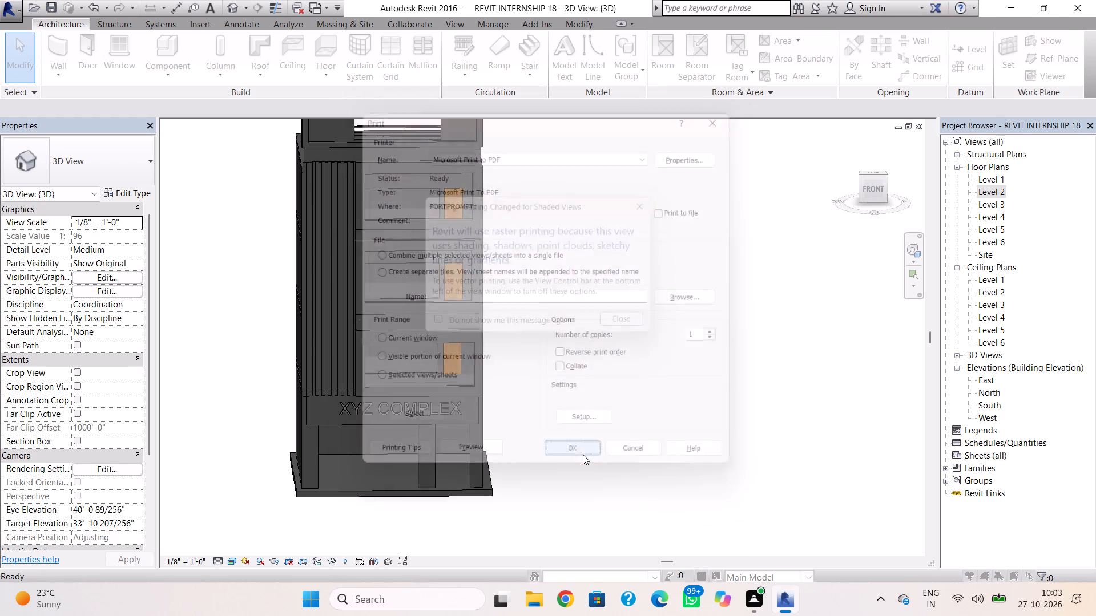
left_click(633, 331)
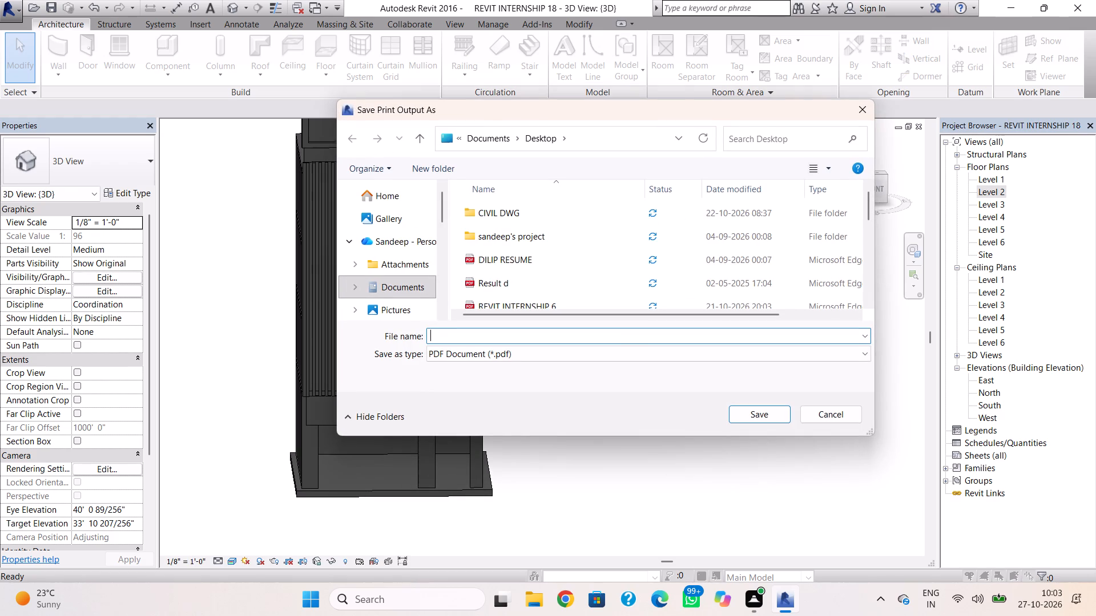
type("REVTI")
key("BackSpace")
key("BackSpace")
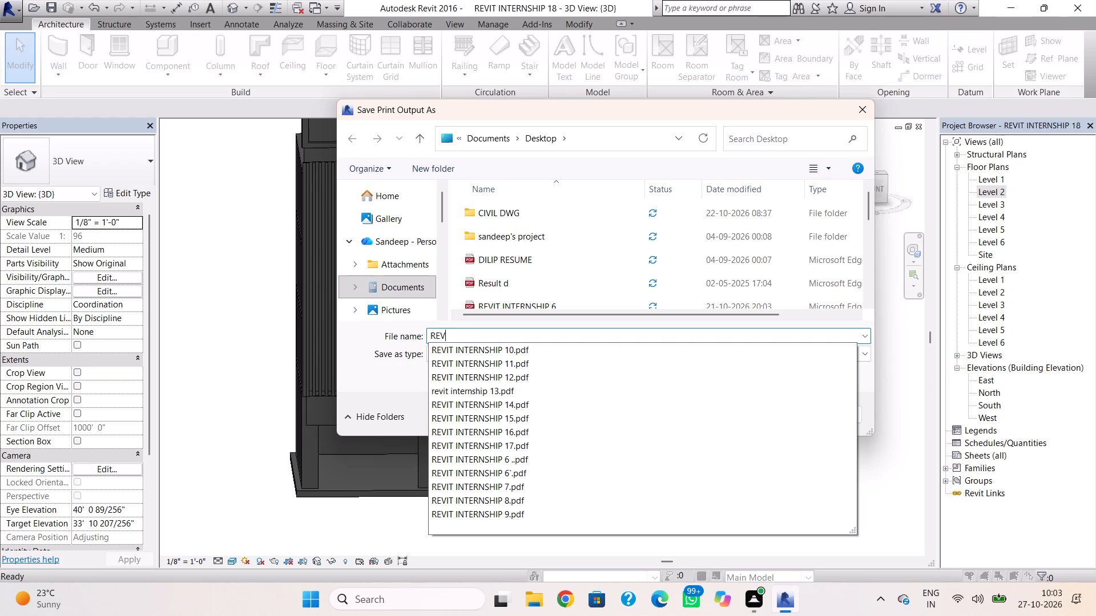
type("IT")
key("space")
type("INTERNSHIP")
key("space")
key("1")
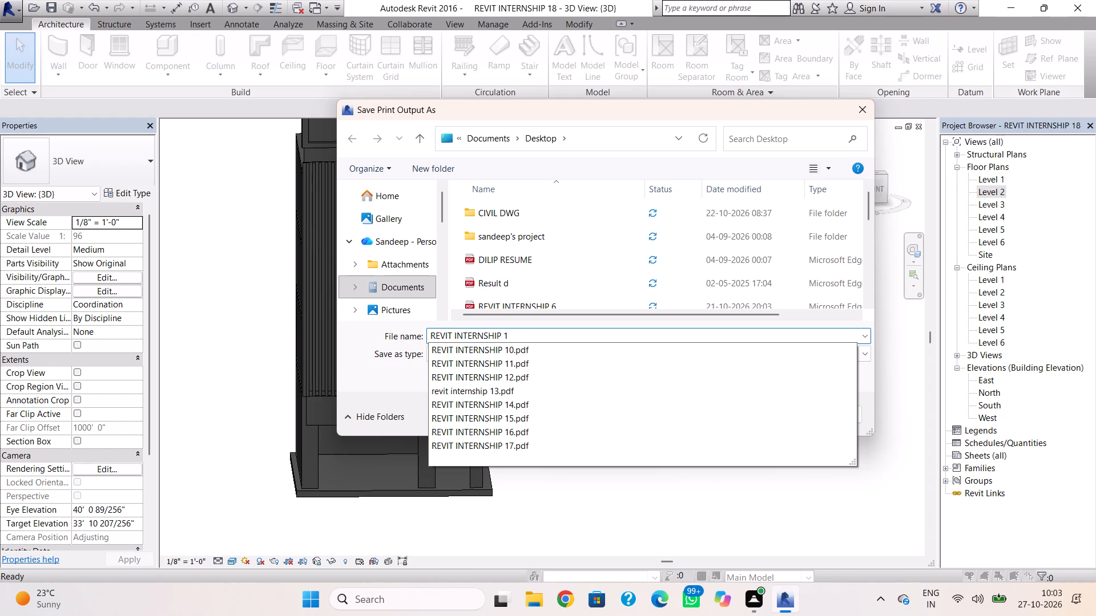
key("8")
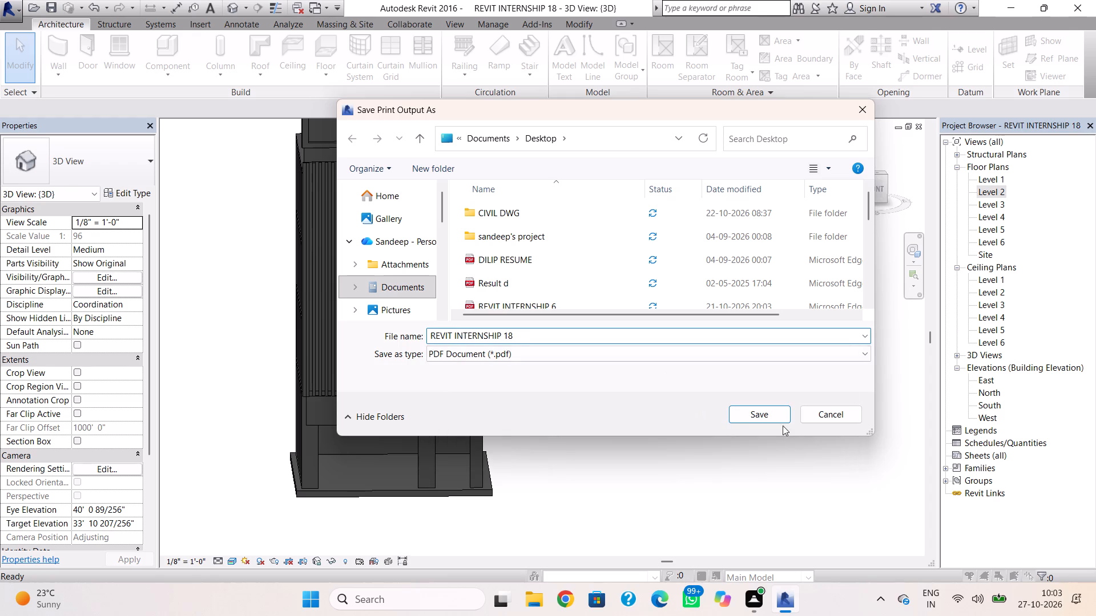
left_click(778, 417)
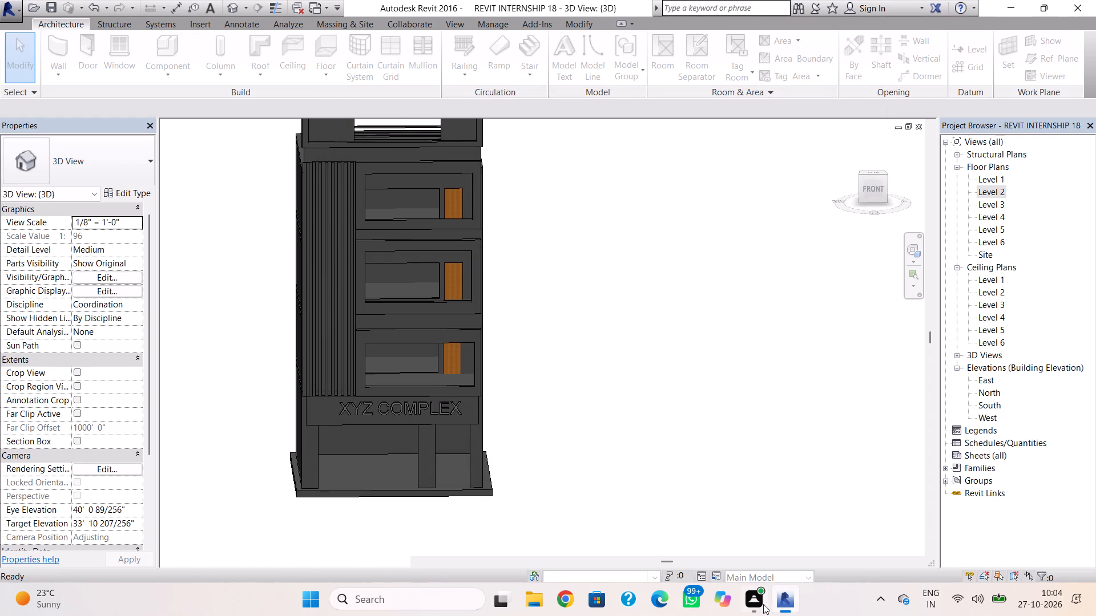
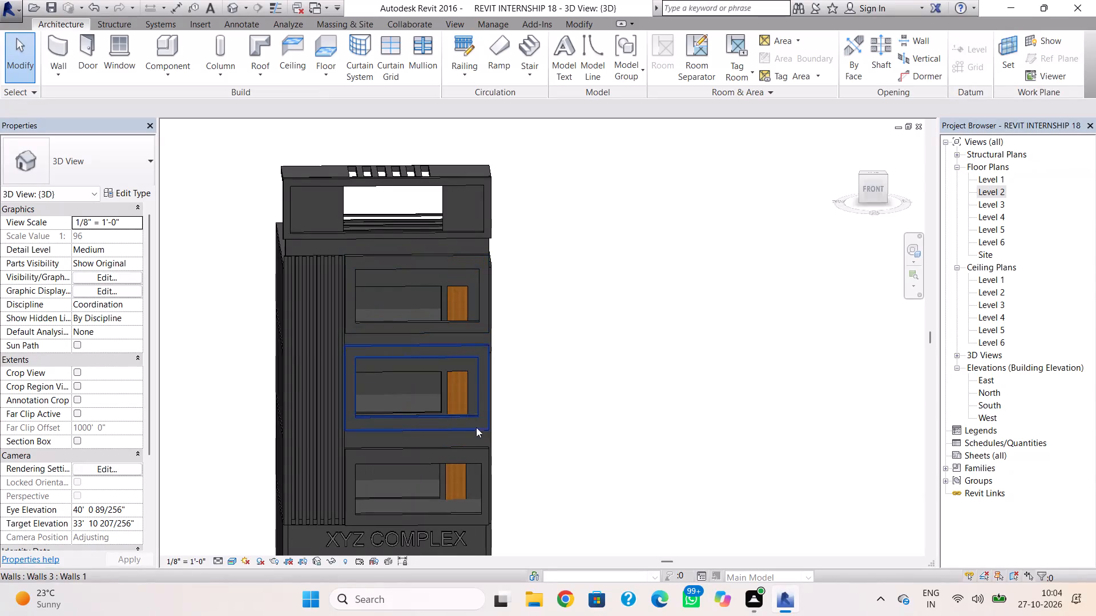
Extend the door-side outer edge of the middle balcony frame on the front facade to the building's corner.
scroll(460, 440, "up", 3)
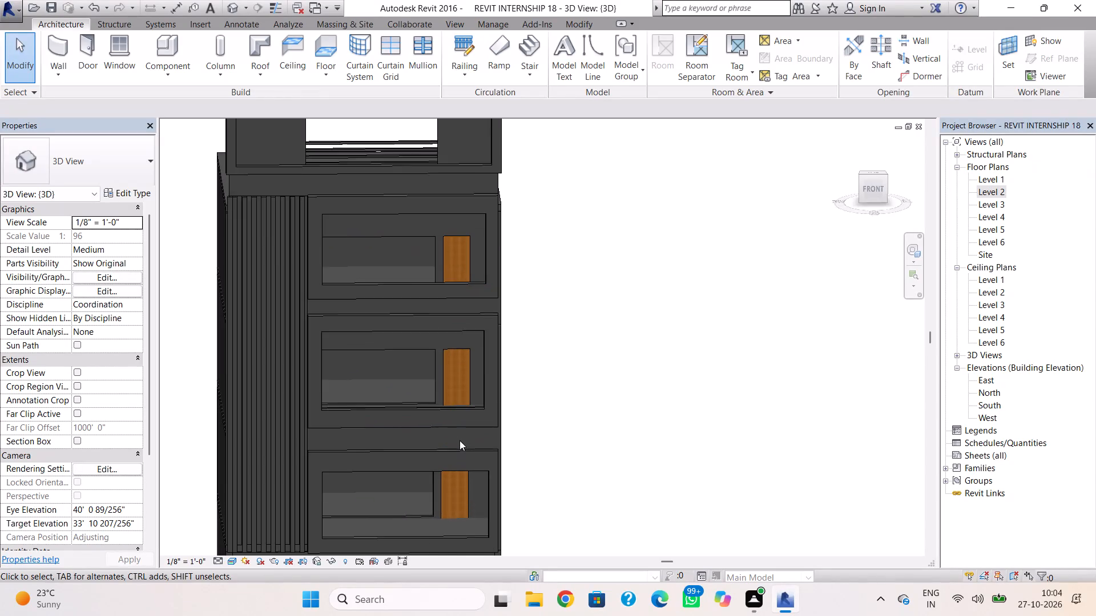
left_click(460, 410)
scroll(448, 403, "up", 3)
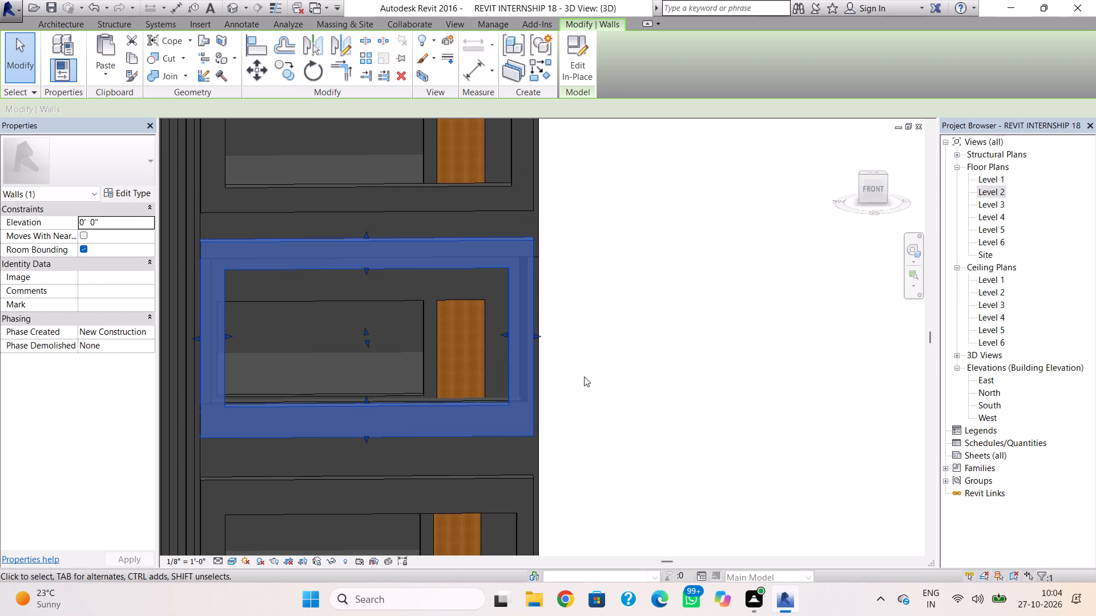
right_click_drag(582, 377, 571, 366, "shift")
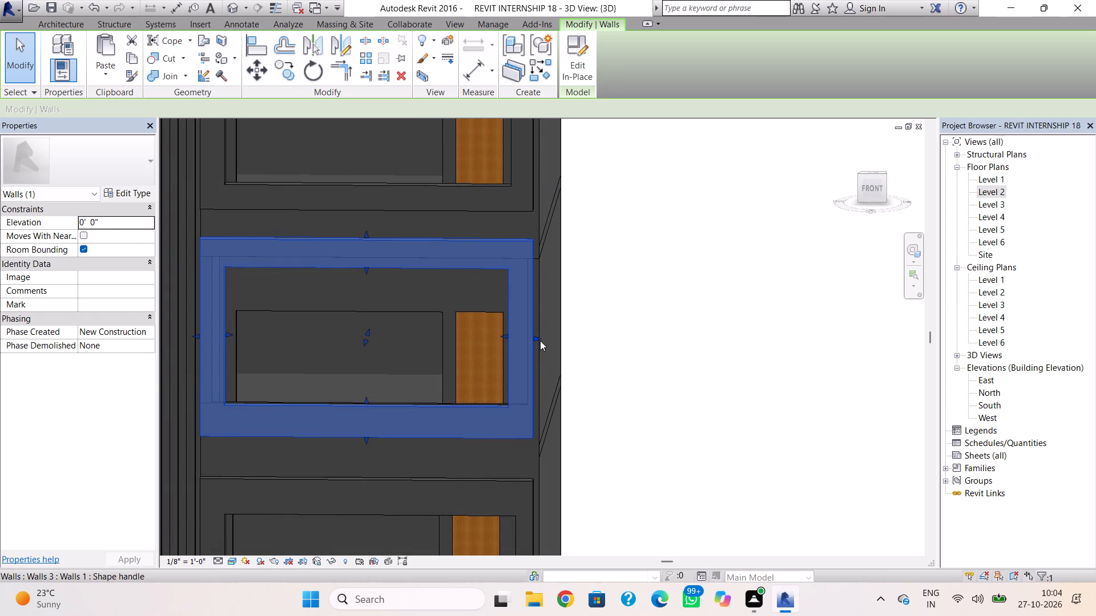
left_click(535, 336)
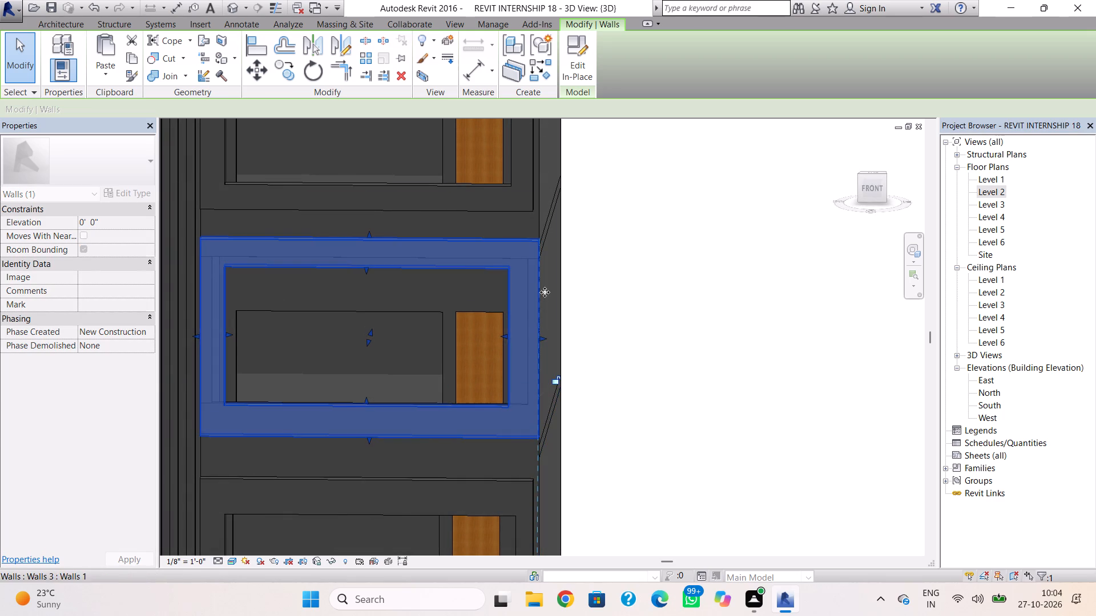
Extend the door-side outer edge of the top balcony frame so it meets the building's corner.
middle_click_drag(543, 298, 527, 379)
scroll(543, 314, "down", 1)
left_click(513, 252)
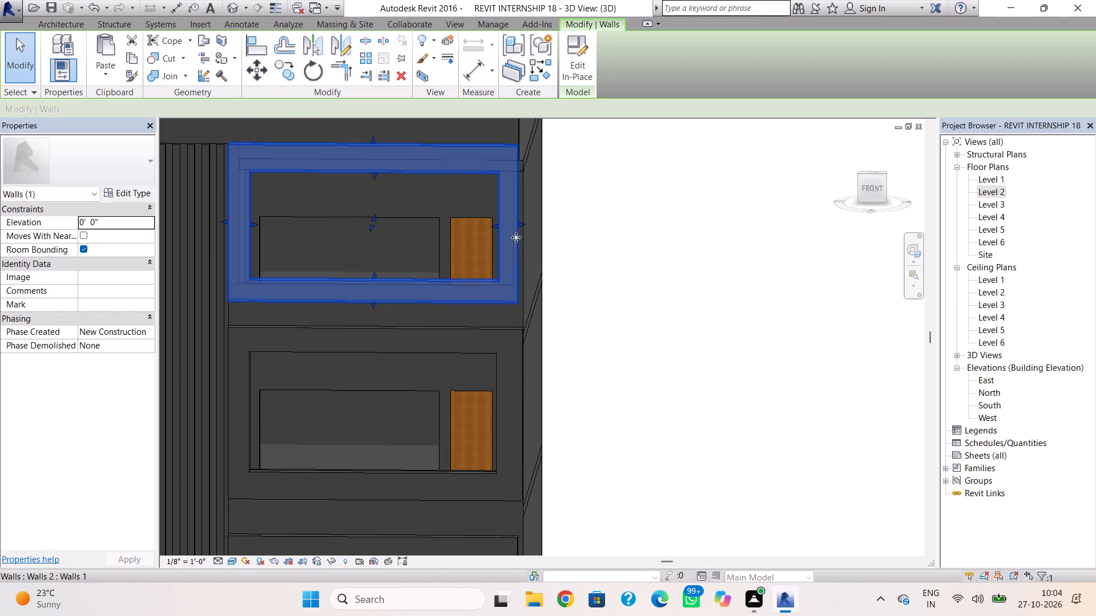
left_click(521, 226)
left_click(575, 266)
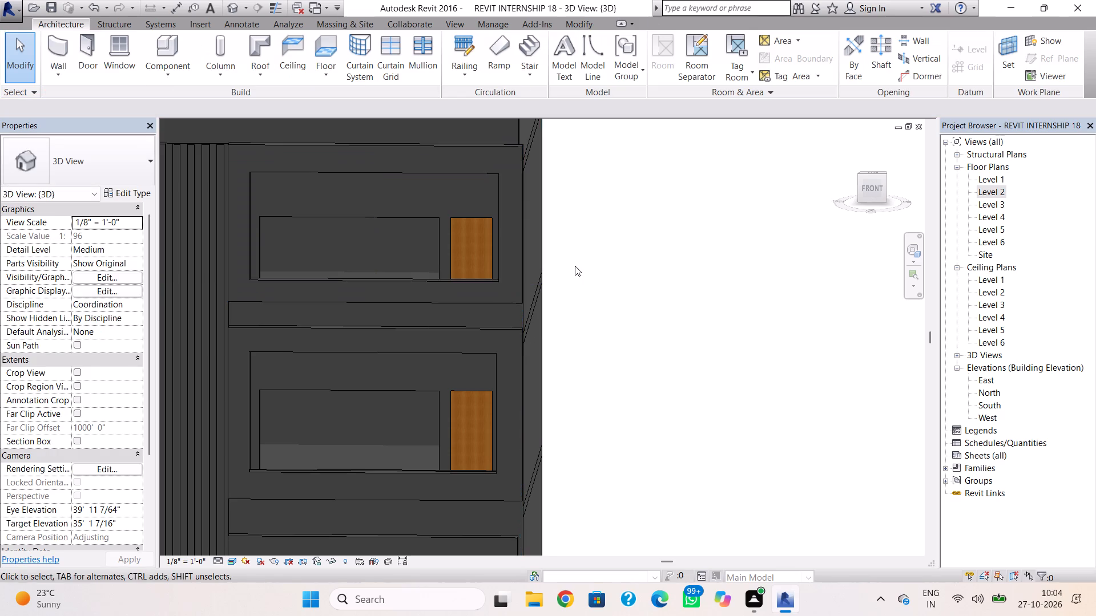
Extend the door-side outer edge of the lowest balcony frame, above the XYZ COMPLEX sign, to the building's corner.
middle_click_drag(575, 325, 565, 425)
scroll(540, 362, "down", 3)
middle_click_drag(538, 366, 533, 200)
scroll(539, 319, "up", 1)
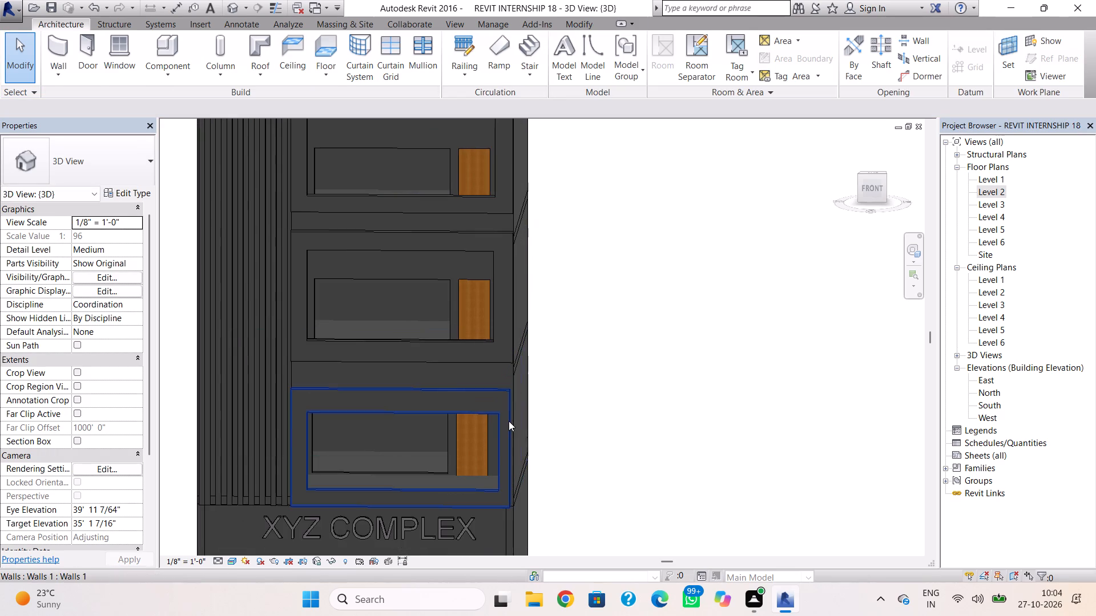
left_click(506, 425)
left_click(514, 449)
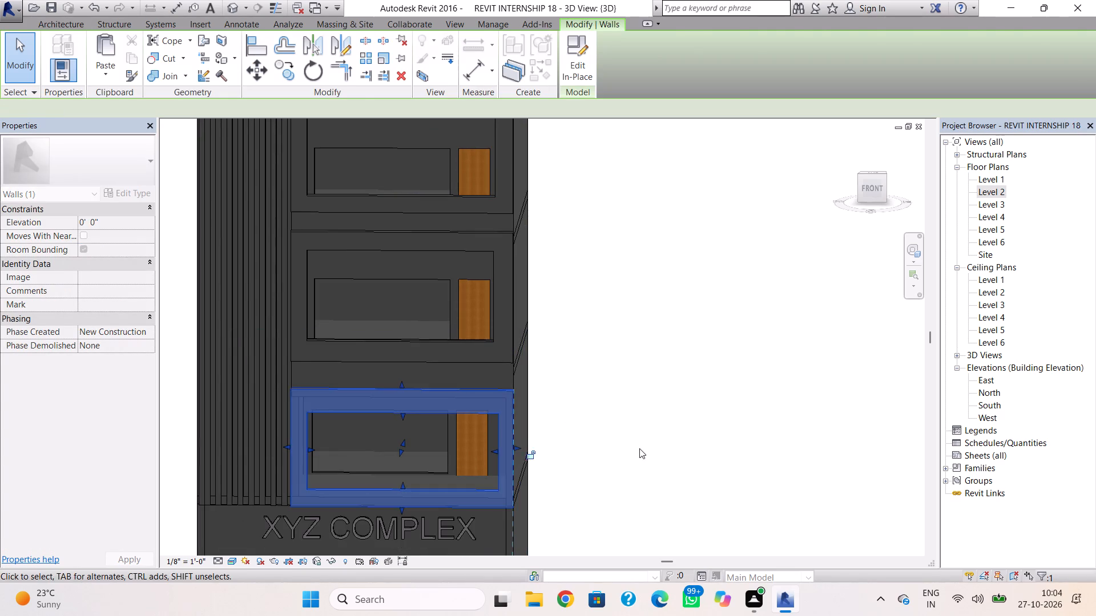
left_click(639, 448)
Adjust the door-side inner edge of the middle balcony frame's opening slightly towards the building's corner.
right_click_drag(583, 414, 561, 378, "shift")
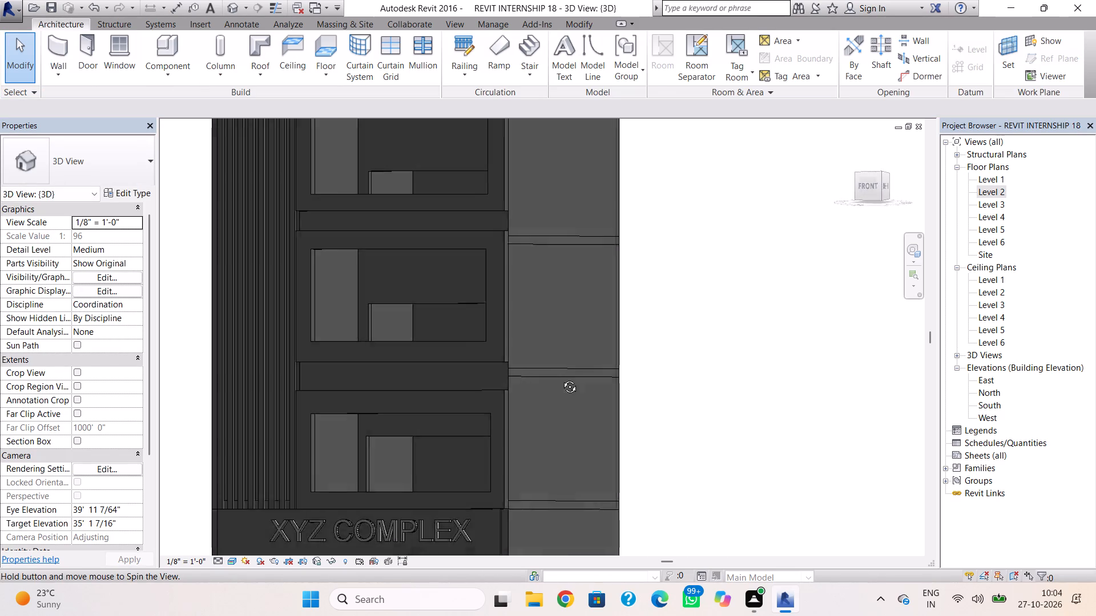
right_click_drag(561, 378, 599, 396, "shift")
left_click(498, 307)
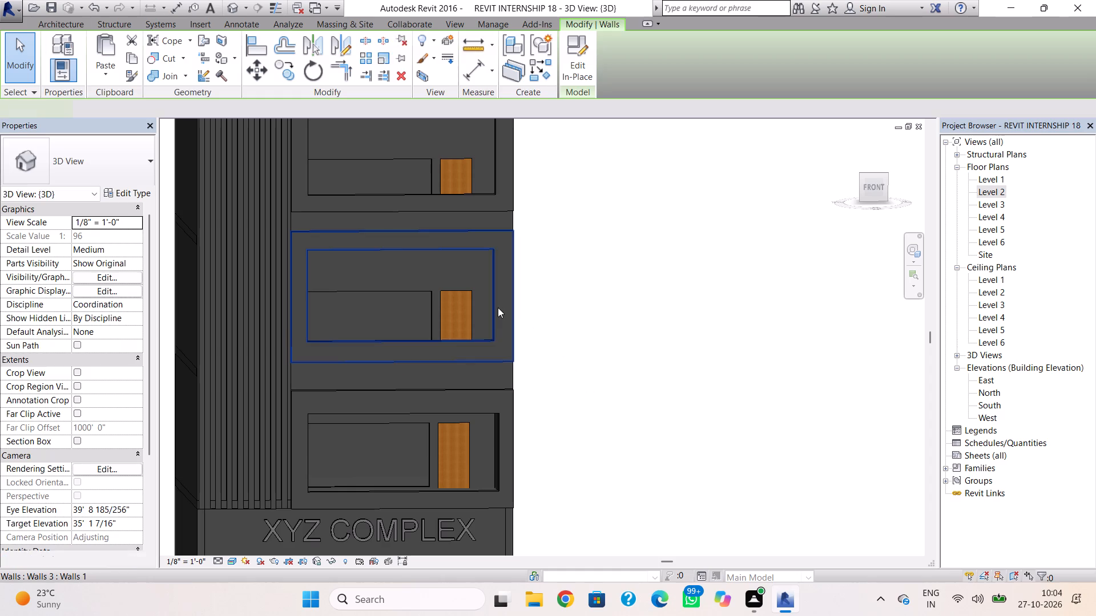
left_click(491, 290)
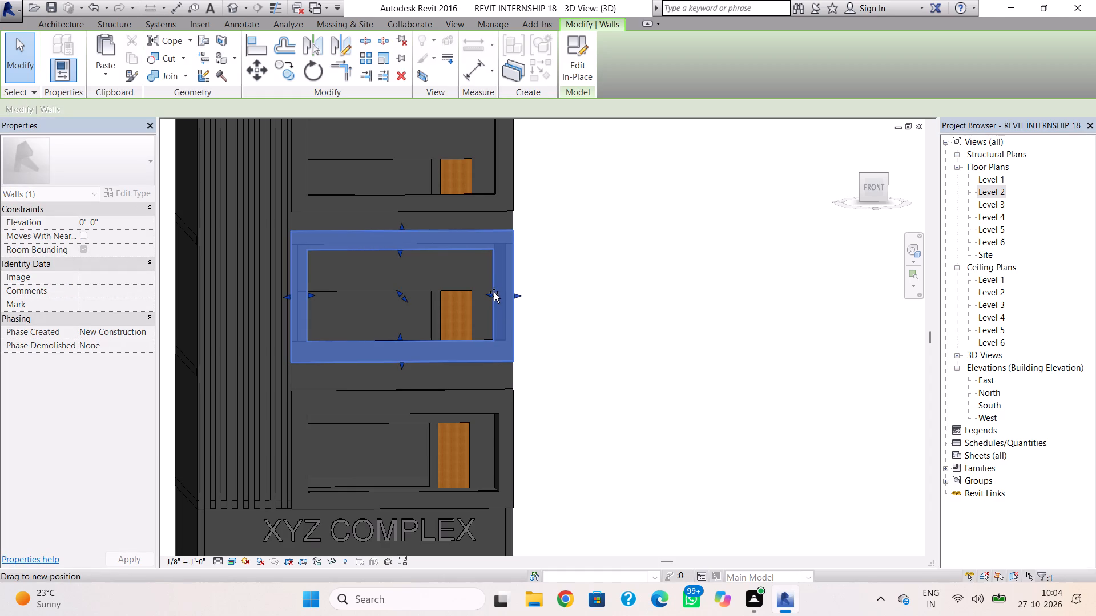
left_click(563, 308)
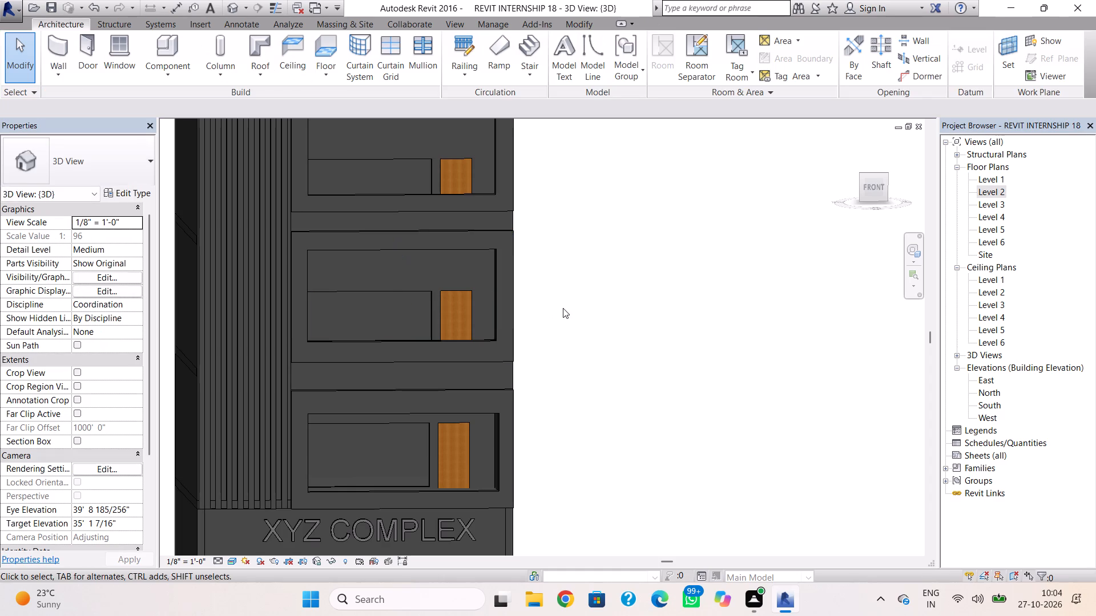
middle_click_drag(558, 341, 556, 370)
right_click_drag(556, 370, 543, 360, "shift")
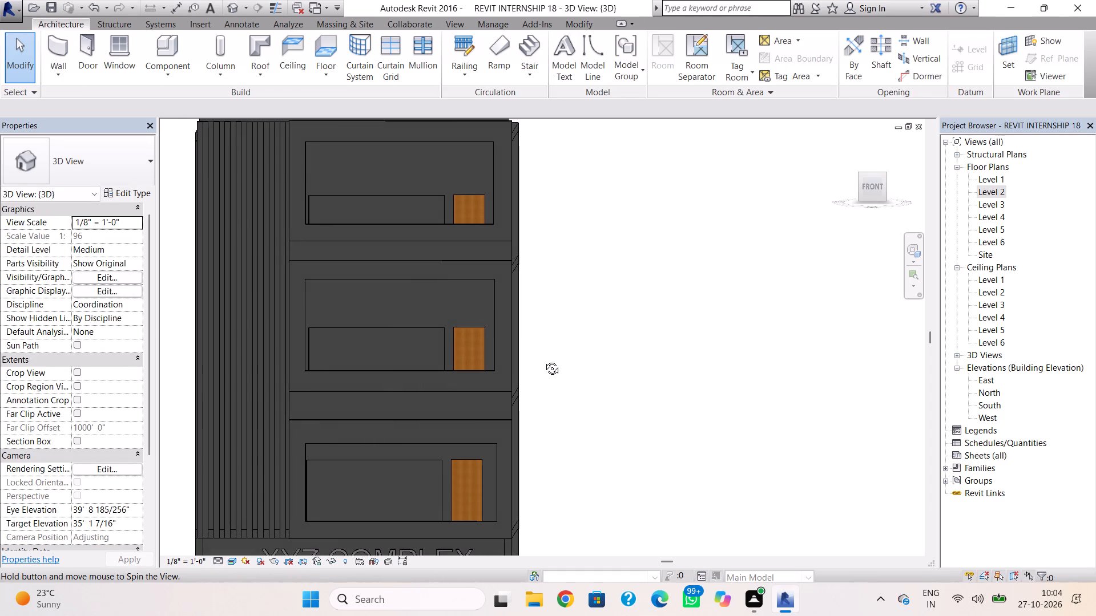
right_click_drag(543, 360, 543, 364, "shift")
left_click(498, 350)
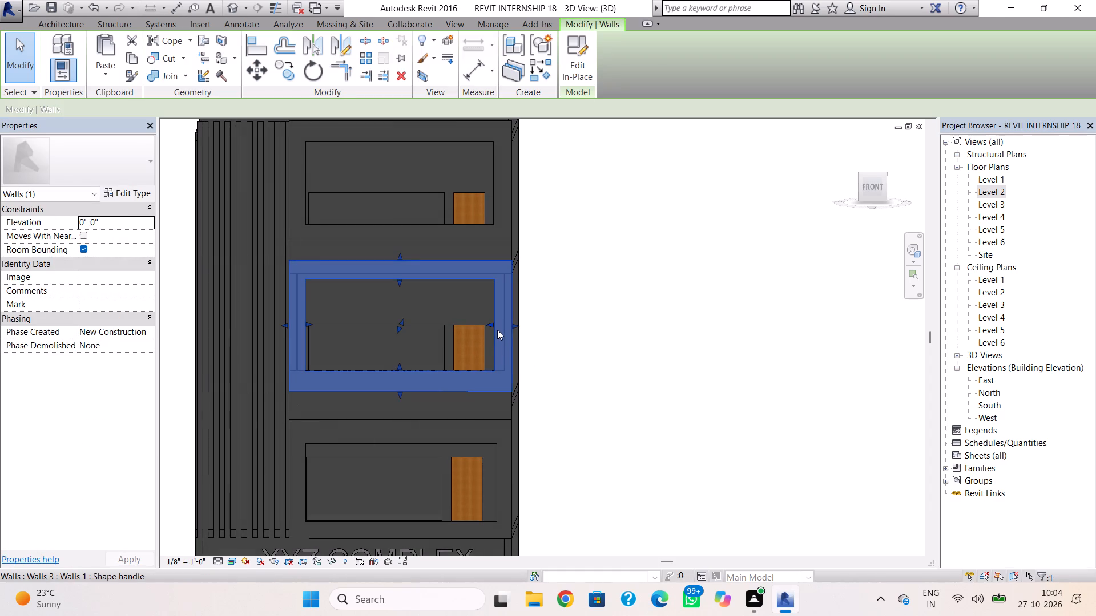
left_click(494, 324)
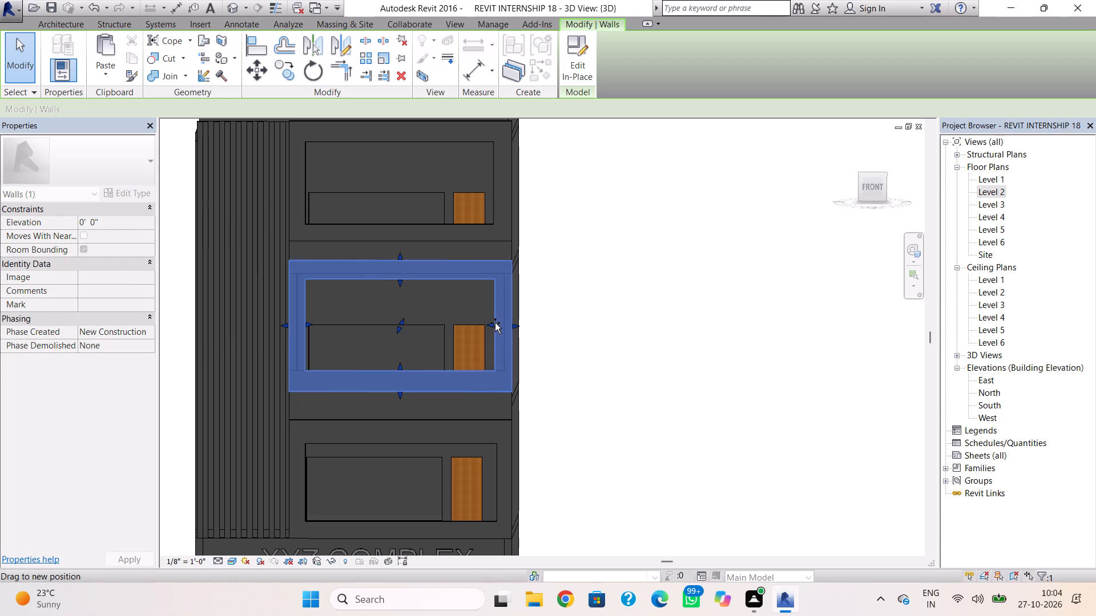
left_click(548, 322)
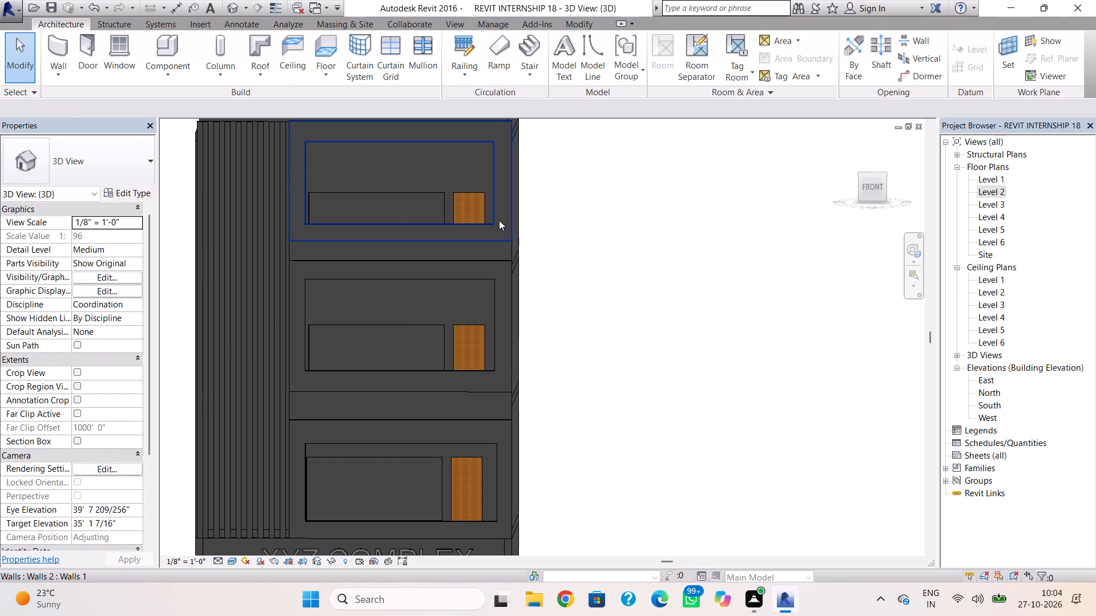
Widen the top balcony frame's opening slightly by moving its door-side inner edge towards the building's corner.
left_click(497, 216)
left_click_drag(489, 179, 494, 186)
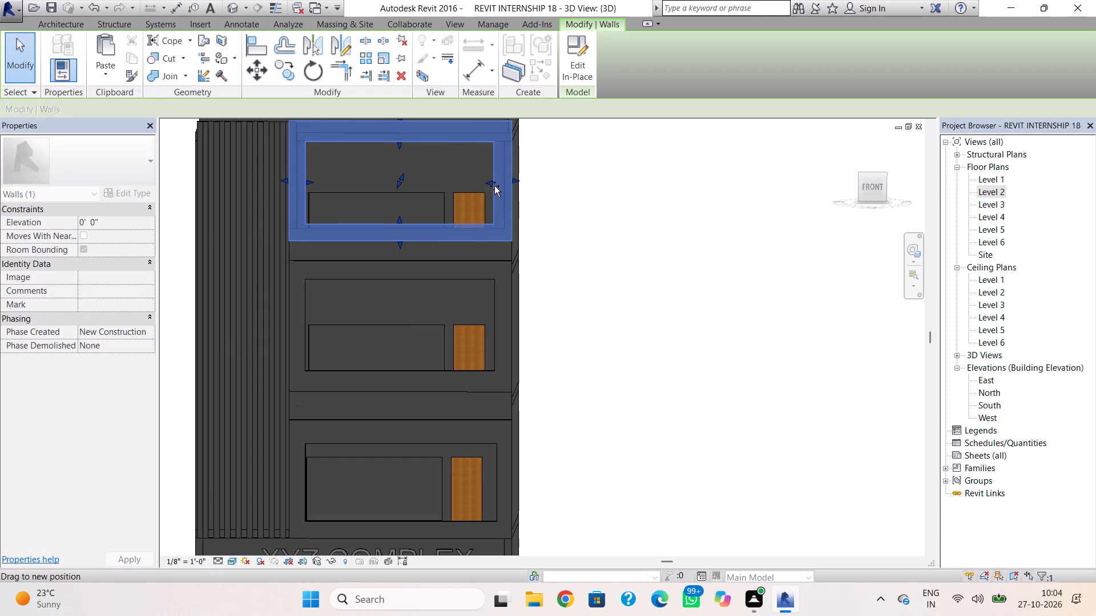
left_click_drag(494, 186, 497, 189)
left_click(583, 240)
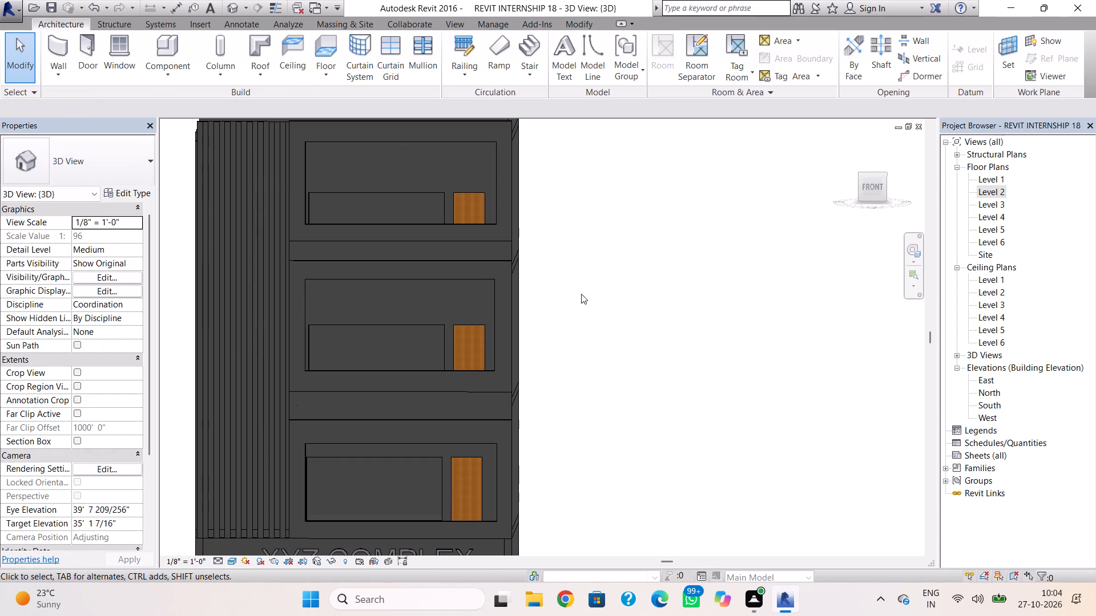